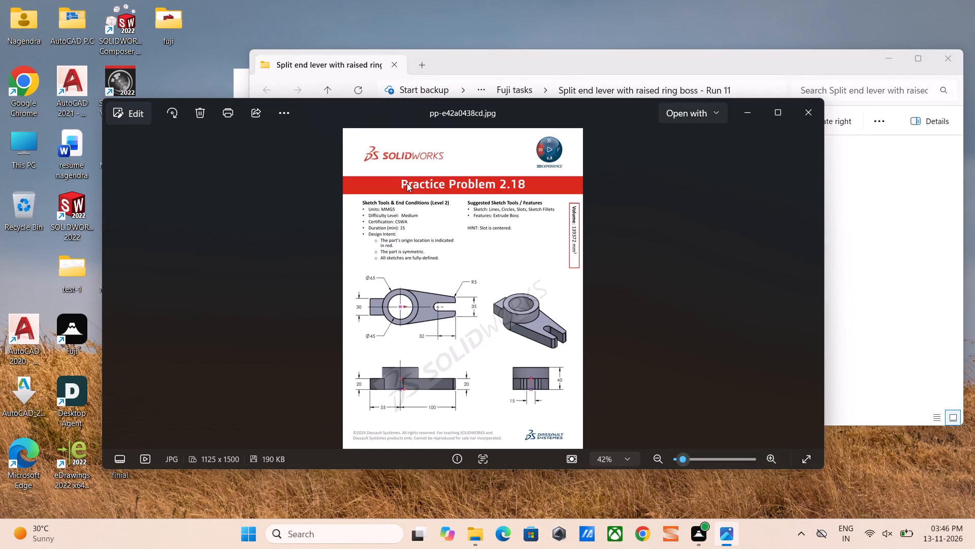
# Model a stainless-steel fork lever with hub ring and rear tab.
# Close the Practice Problem 2.18 reference drawing in the photo viewer.
pyautogui.click(817, 115)
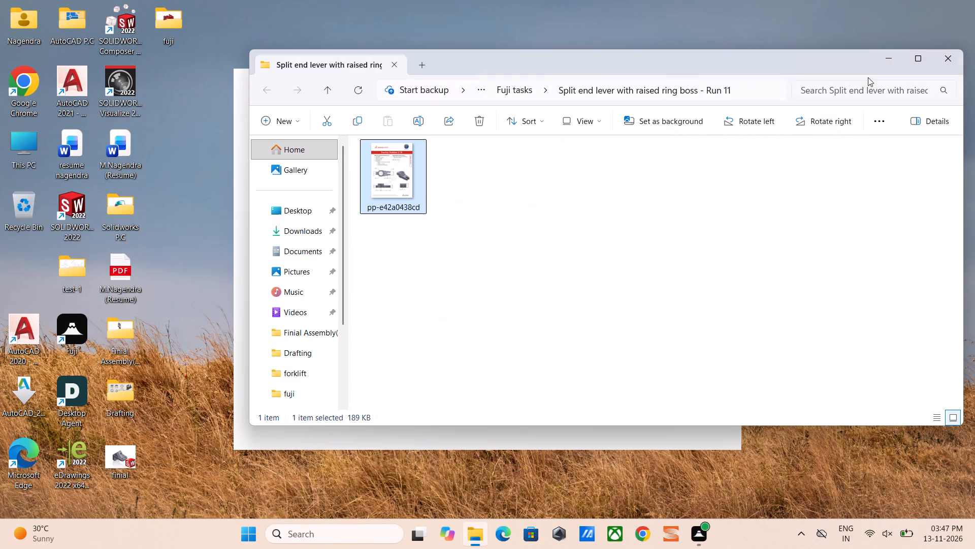
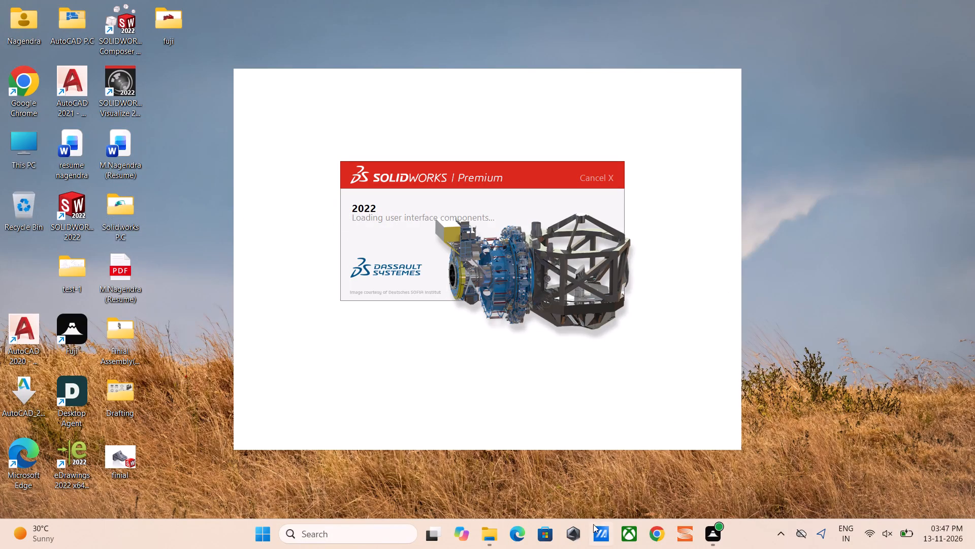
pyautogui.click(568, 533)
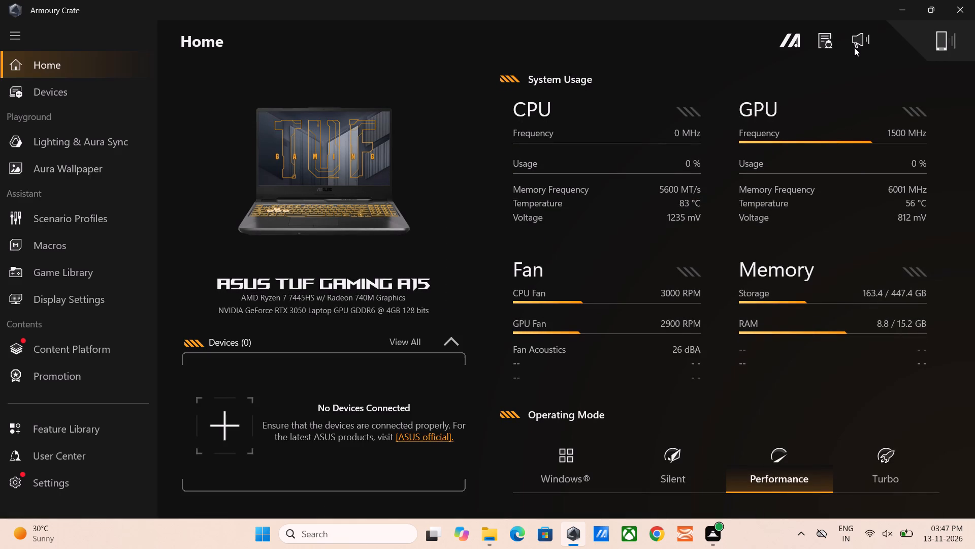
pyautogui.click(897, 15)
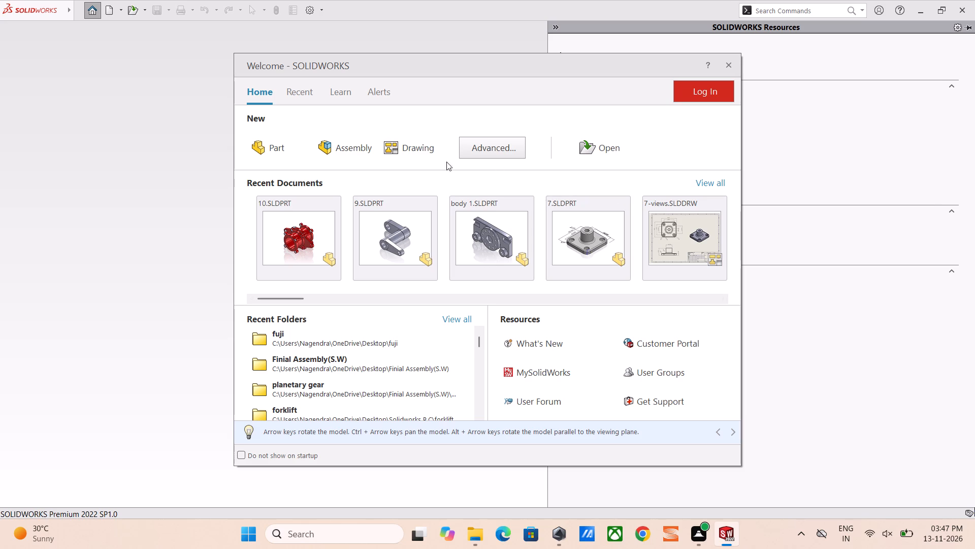
# Create a new part document.
pyautogui.click(270, 147)
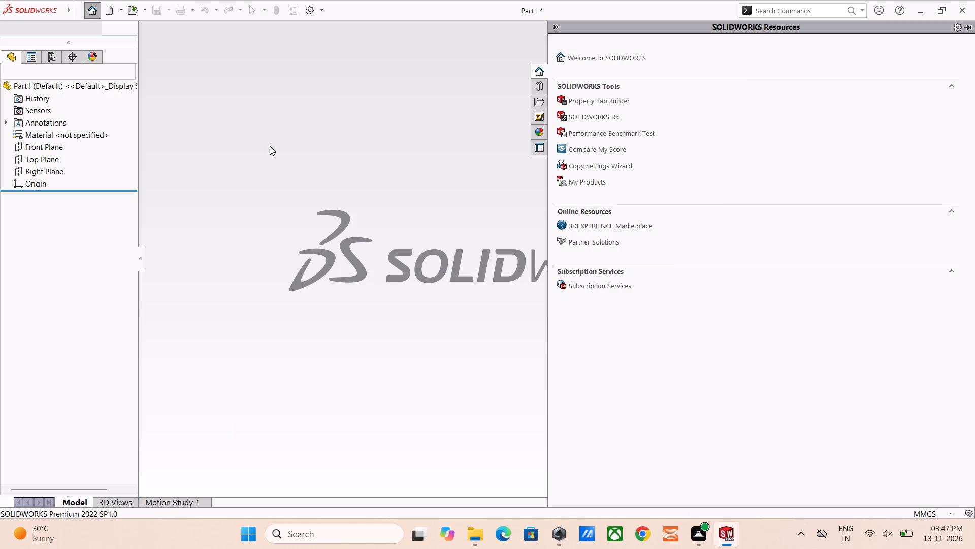
pyautogui.click(336, 206)
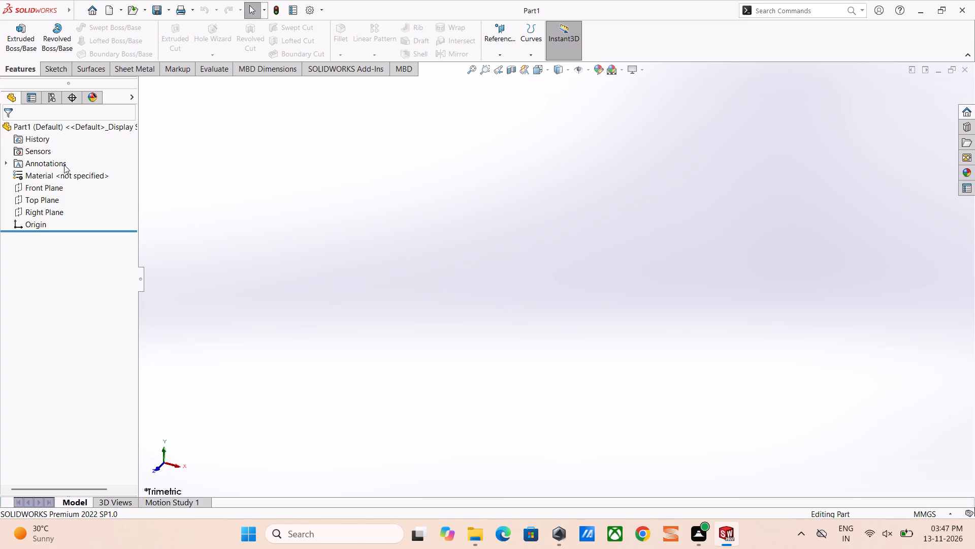
# Start a sketch on the Top Plane and draw two concentric circles at the origin, the outer about 114 mm in diameter.
pyautogui.click(41, 186)
pyautogui.click(52, 203)
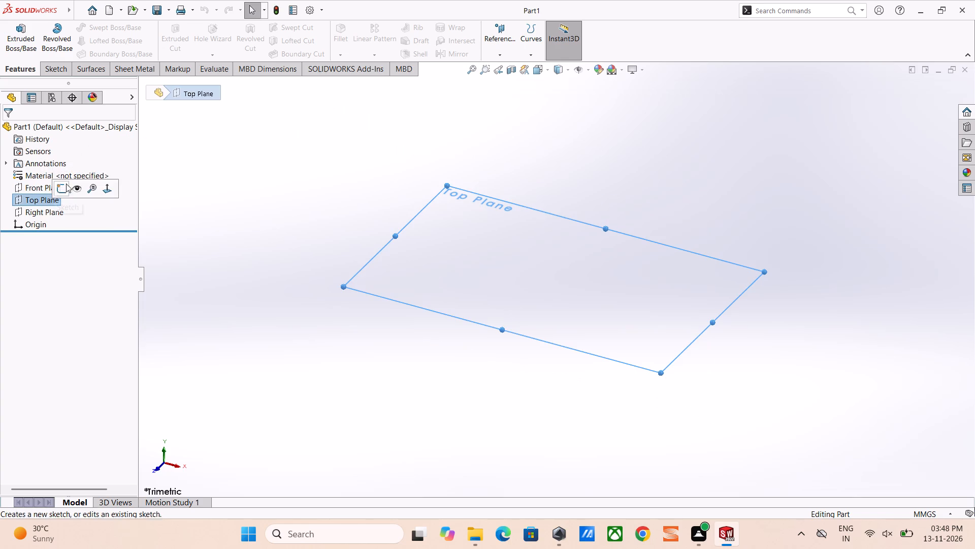
pyautogui.click(61, 190)
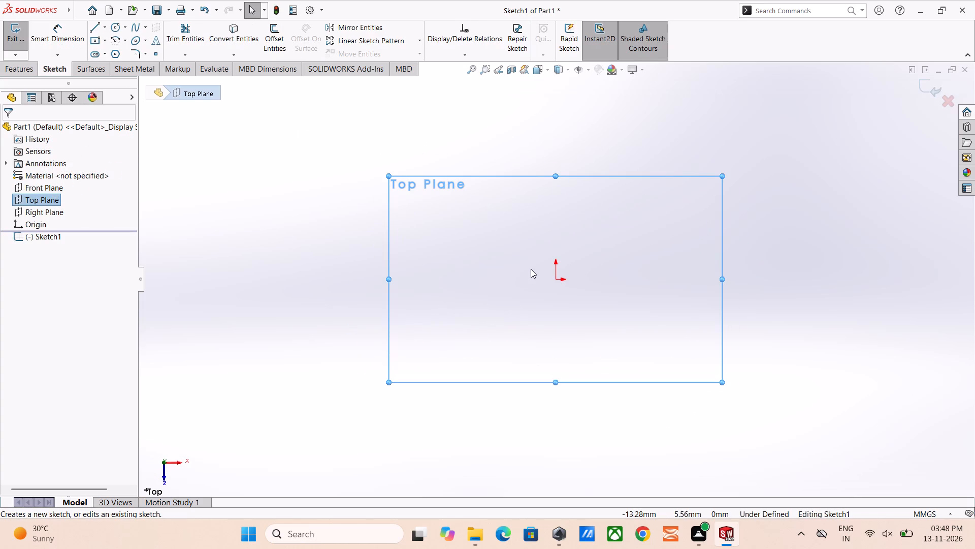
pyautogui.moveTo(531, 269); pyautogui.dragTo(633, 259, button='right')
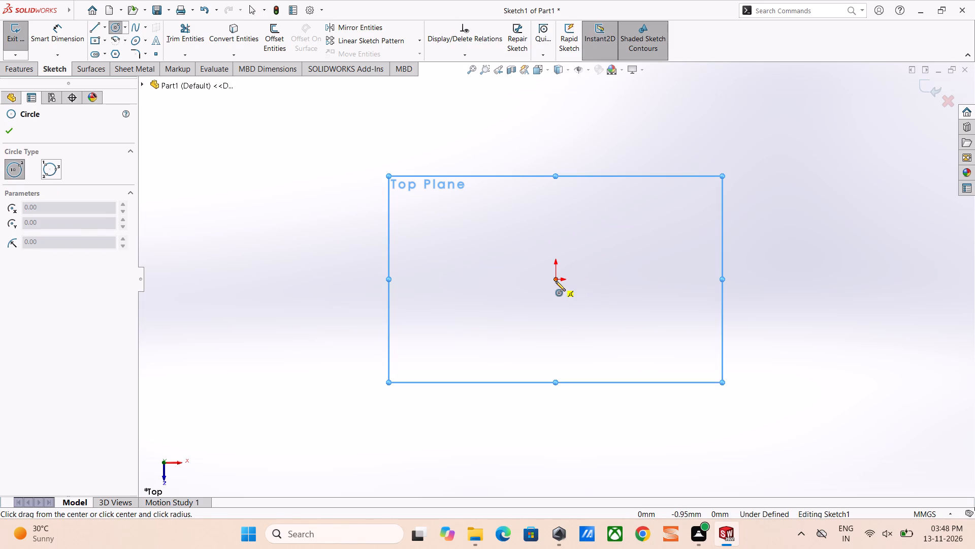
pyautogui.click(556, 281)
pyautogui.click(634, 352)
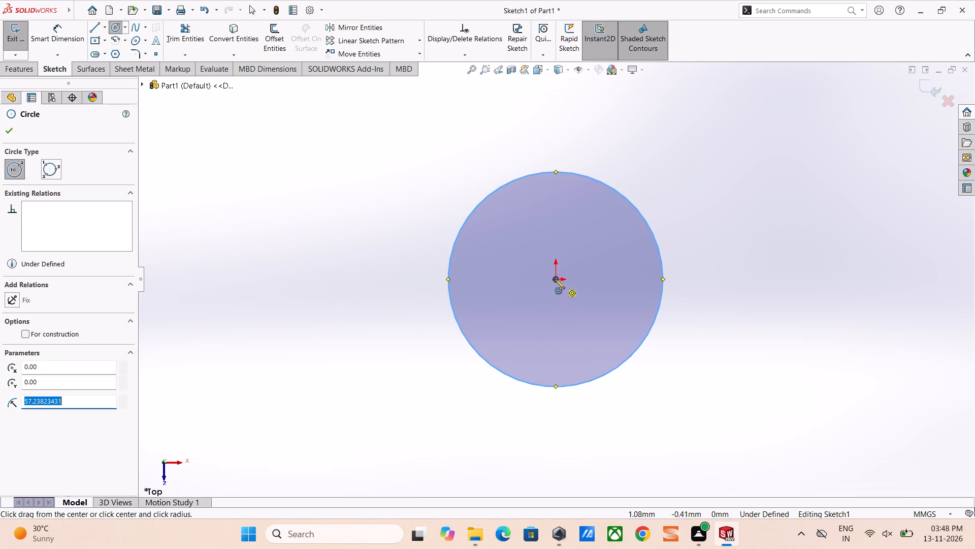
pyautogui.moveTo(555, 279); pyautogui.dragTo(571, 288)
# Dimension the outer circle to 65 mm diameter and the inner circle to 45 mm diameter.
pyautogui.moveTo(790, 325); pyautogui.dragTo(739, 159, button='right')
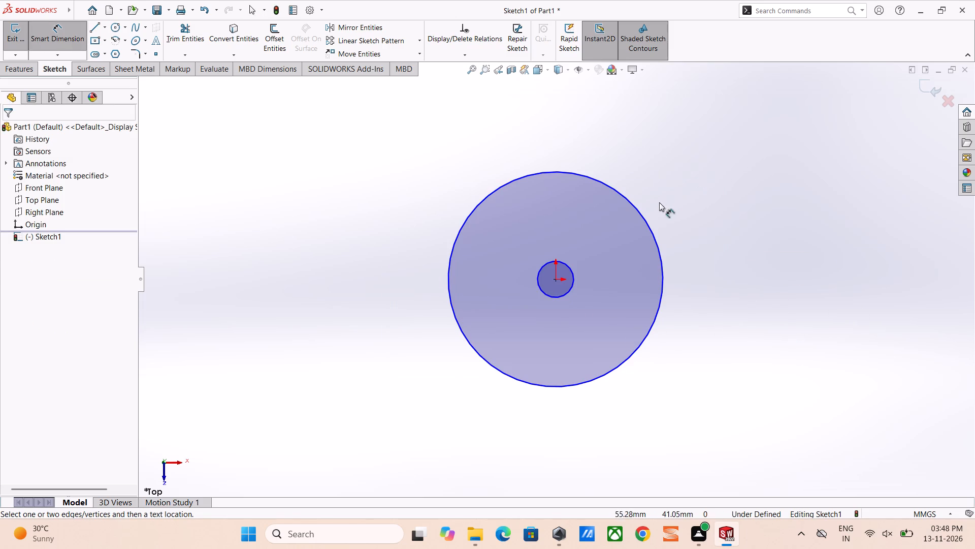
pyautogui.click(643, 219)
pyautogui.click(662, 187)
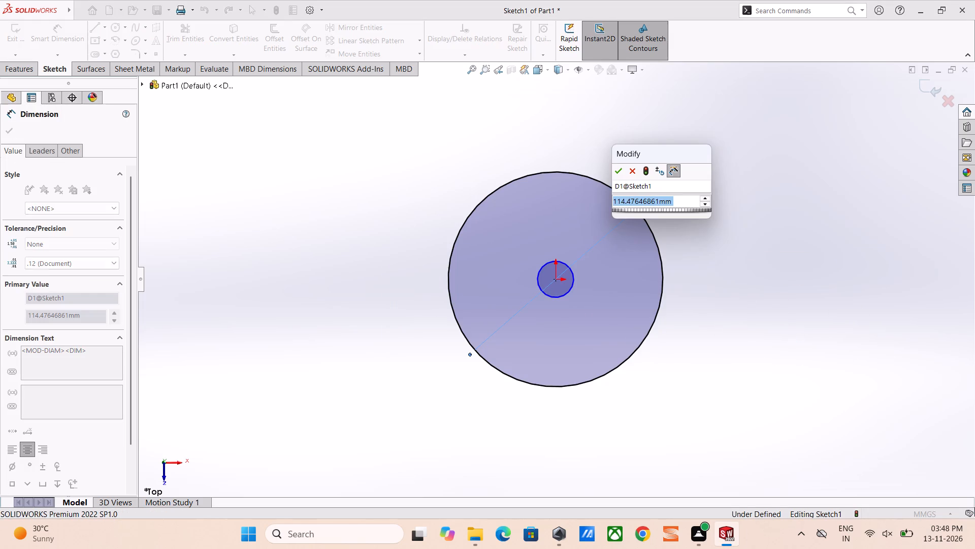
pyautogui.write('65')
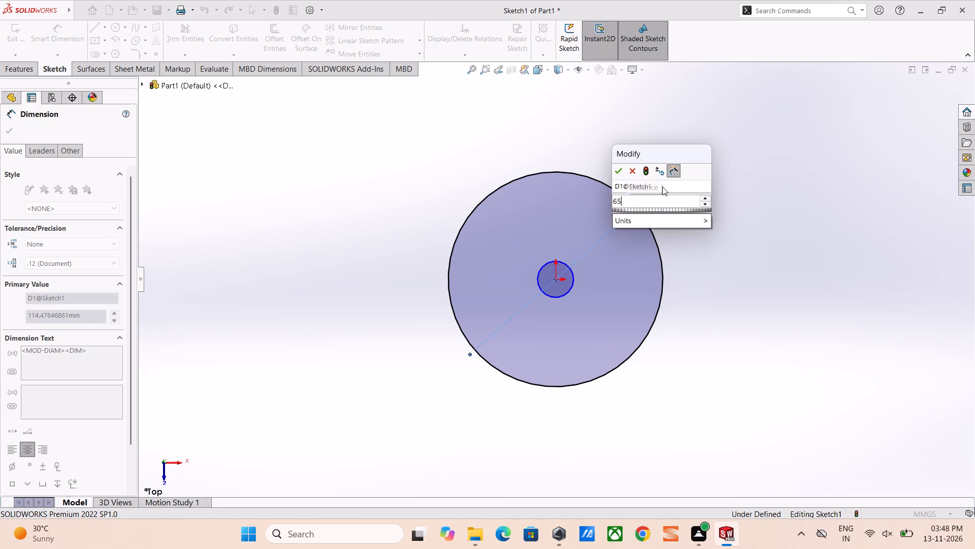
pyautogui.press('Return')
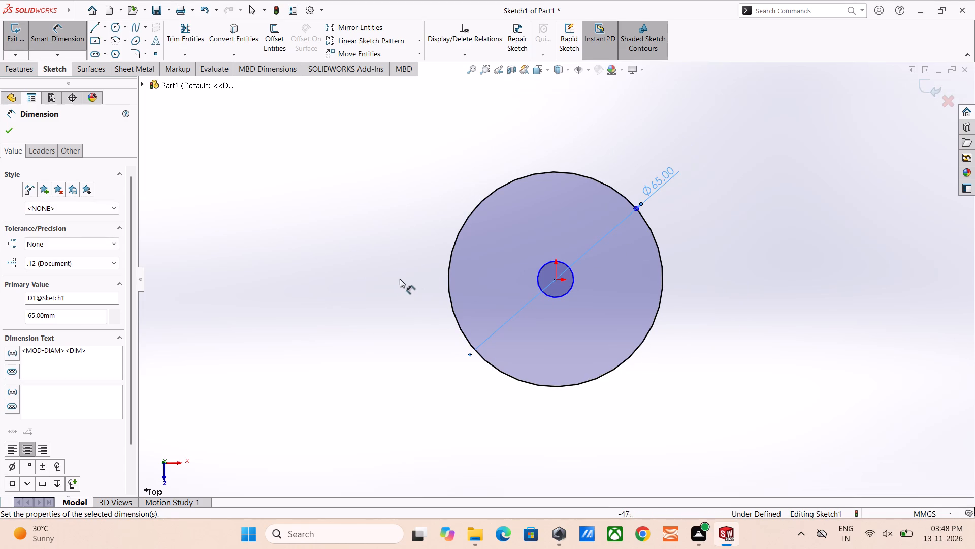
pyautogui.click(570, 290)
pyautogui.click(713, 389)
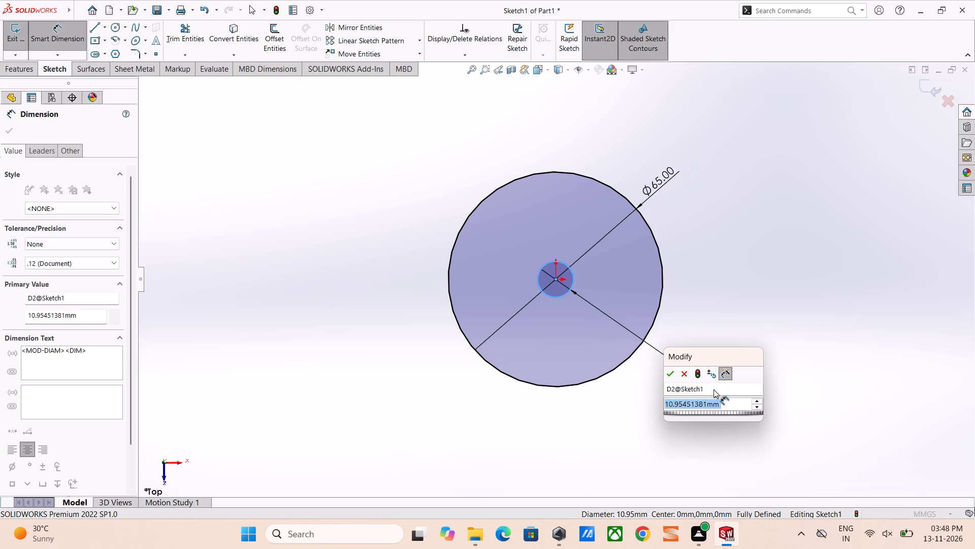
pyautogui.write('45')
pyautogui.press('Return')
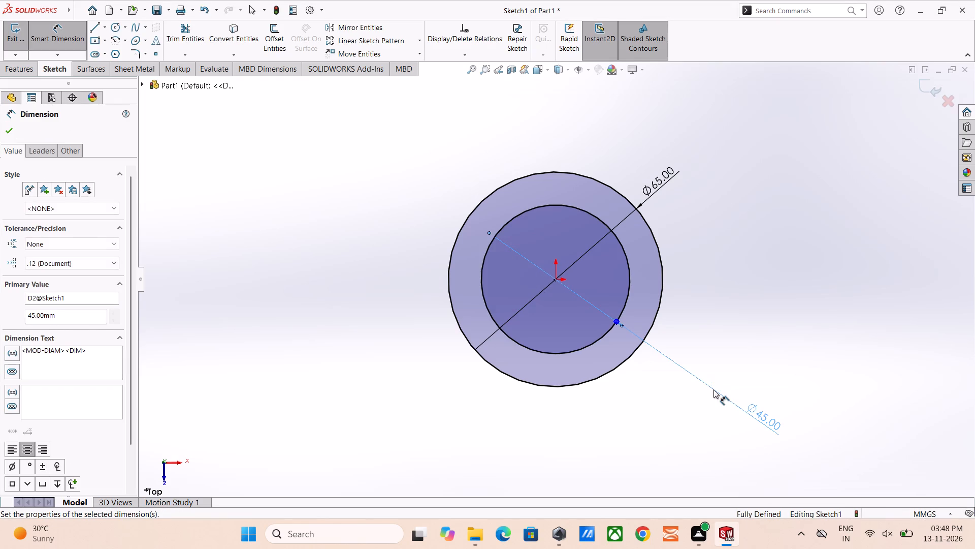
pyautogui.click(14, 135)
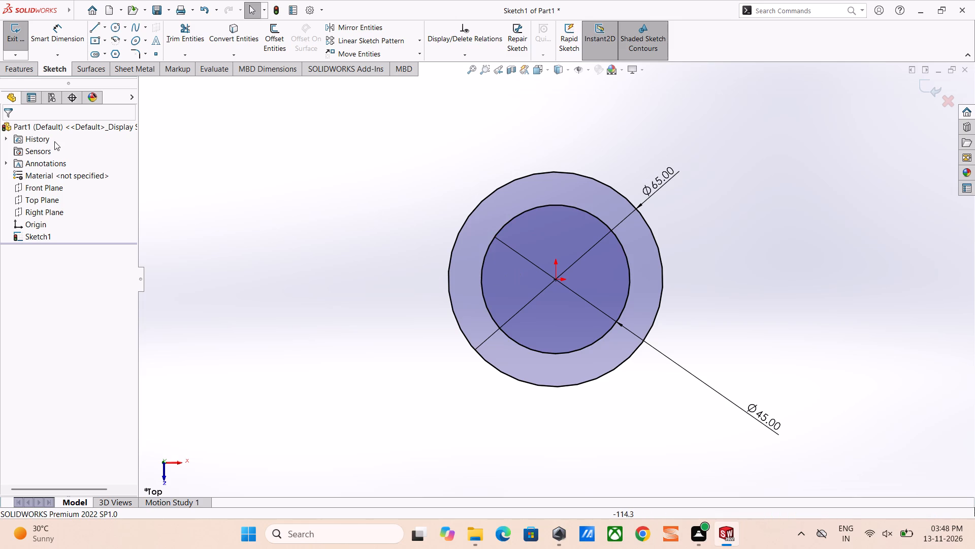
# Extrude the ring profile 40 mm with the Mid Plane end condition.
pyautogui.click(19, 71)
pyautogui.click(17, 48)
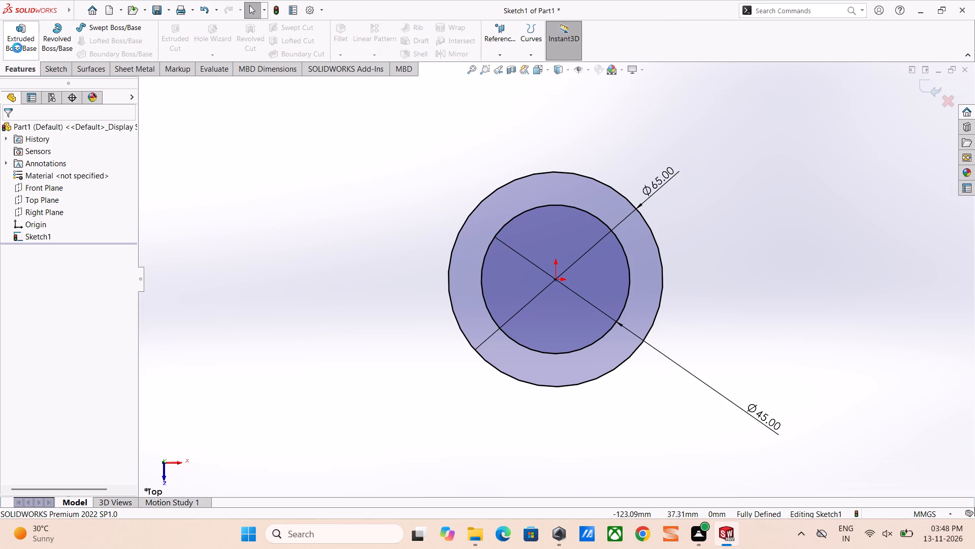
pyautogui.click(73, 205)
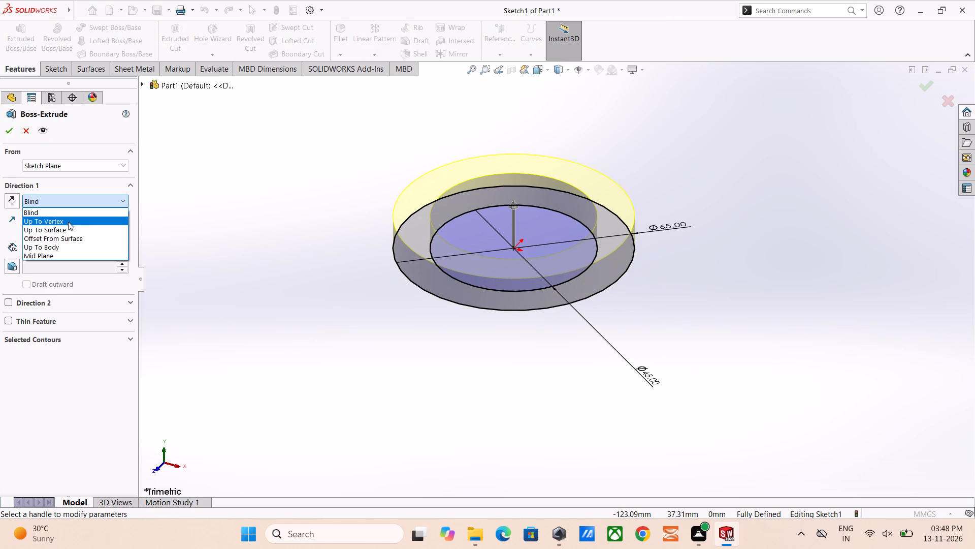
pyautogui.click(75, 251)
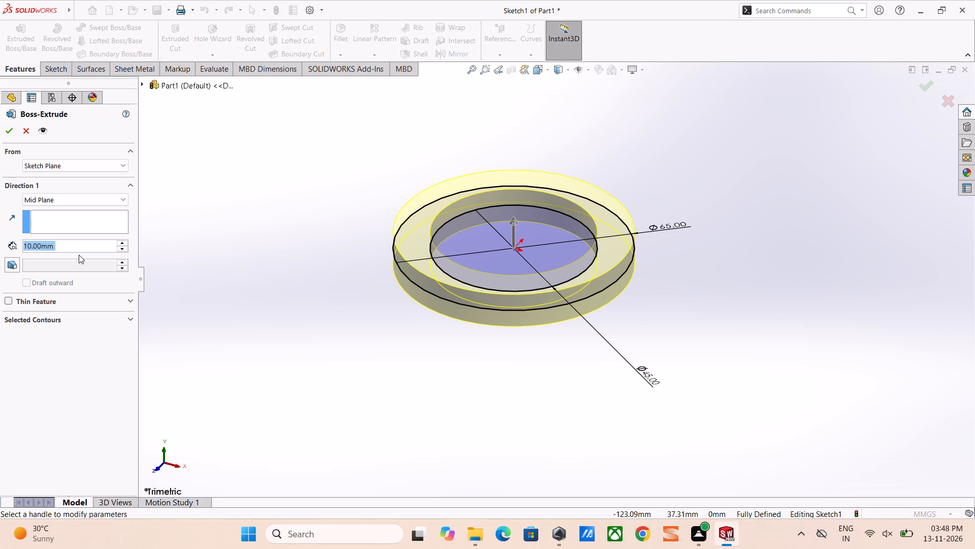
pyautogui.write('40')
pyautogui.press('Return')
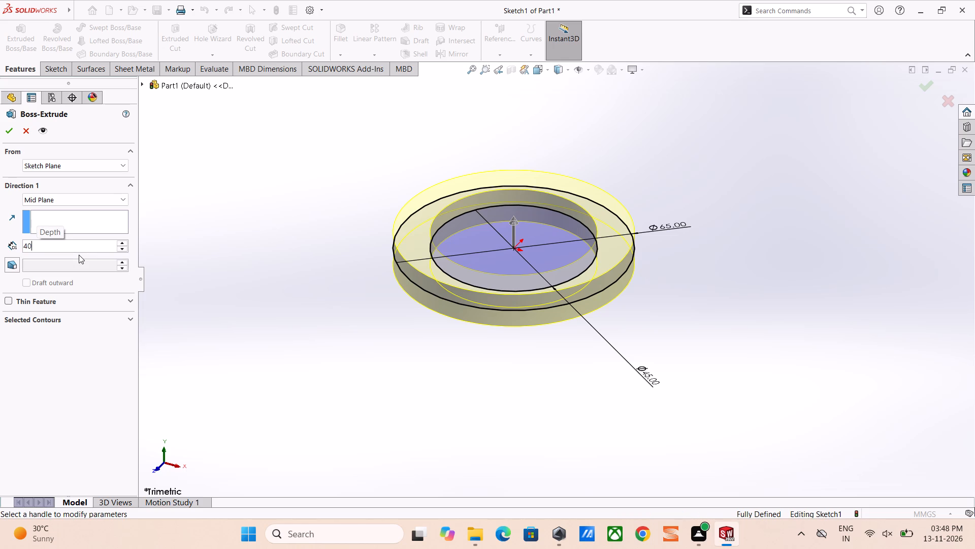
pyautogui.click(10, 131)
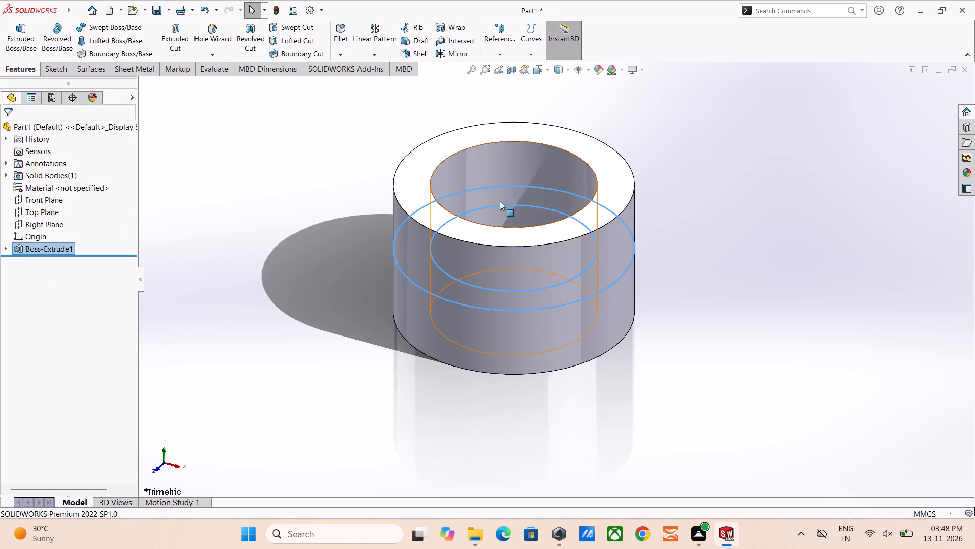
pyautogui.middleClick(504, 216)
pyautogui.moveTo(262, 154); pyautogui.dragTo(296, 149)
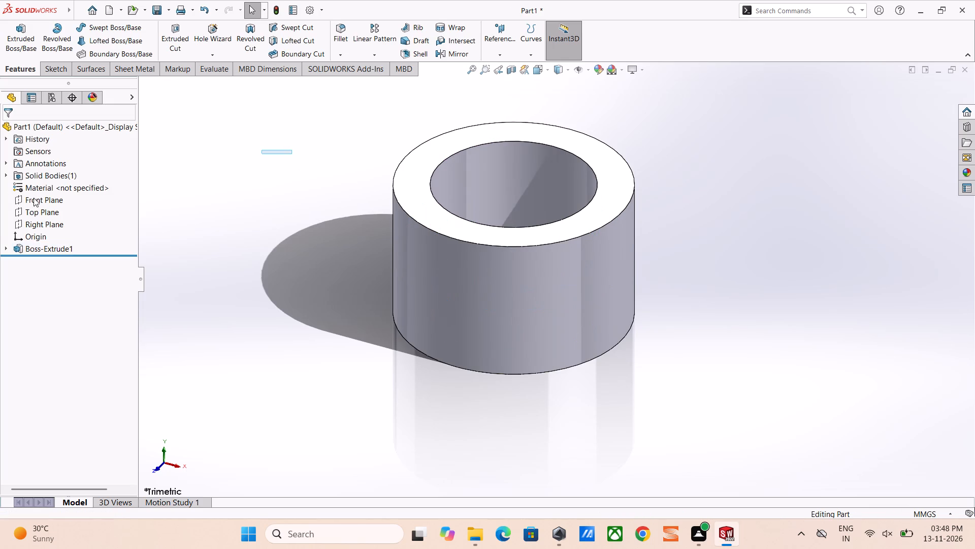
# On the Top Plane, sketch the upper prong outline: a sloped line about 75 mm from the ring's outer edge, a short vertical end, and a 40 mm return line.
pyautogui.click(34, 197)
pyautogui.click(45, 210)
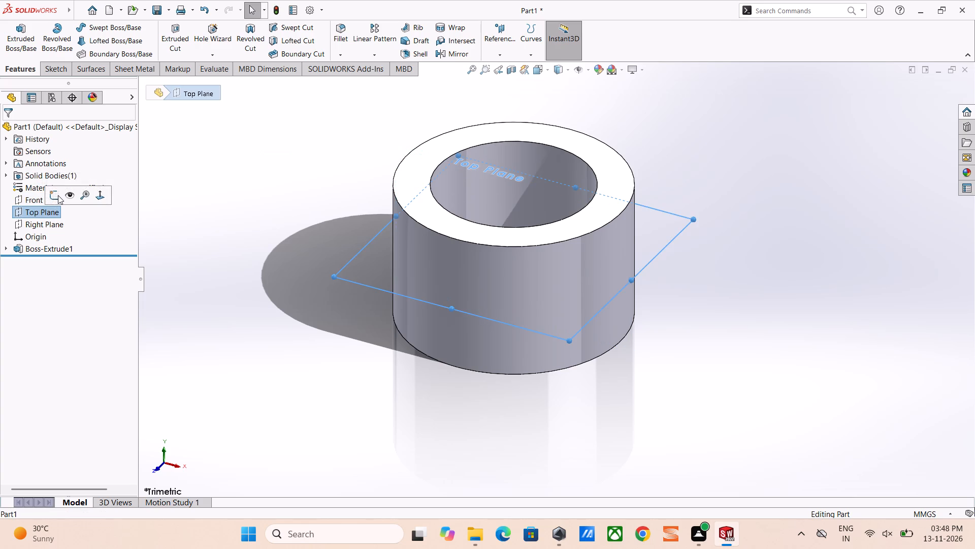
pyautogui.click(58, 195)
pyautogui.moveTo(430, 216); pyautogui.dragTo(379, 212, button='right')
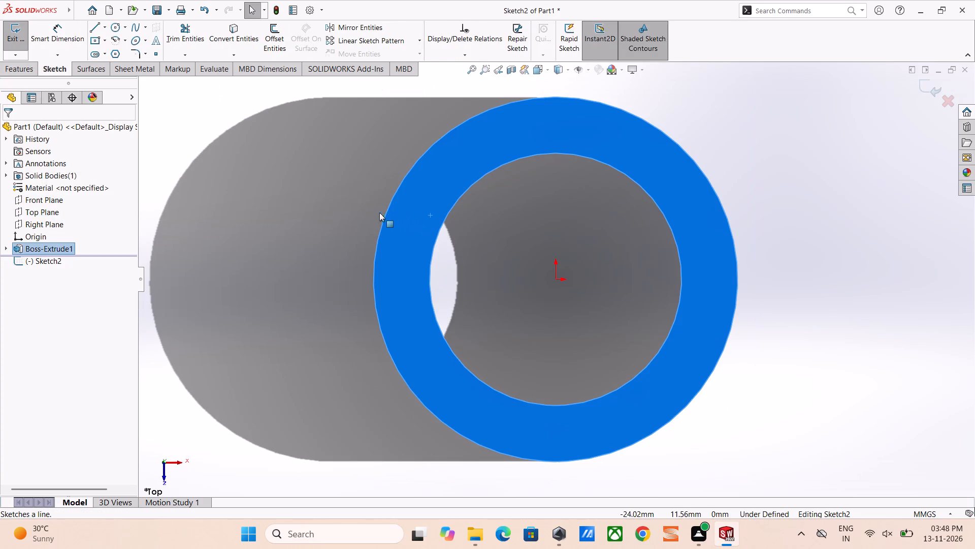
pyautogui.moveTo(379, 212); pyautogui.dragTo(362, 217, button='right')
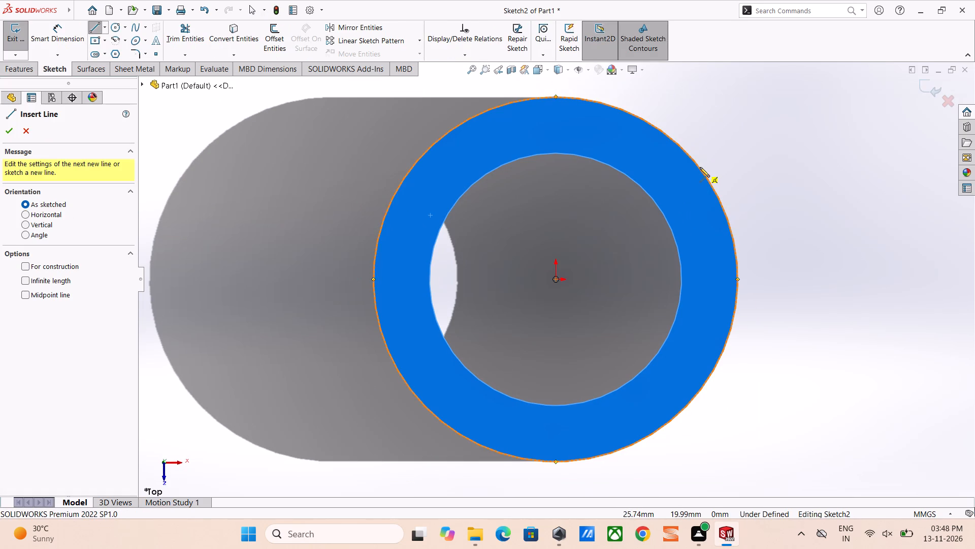
pyautogui.click(700, 167)
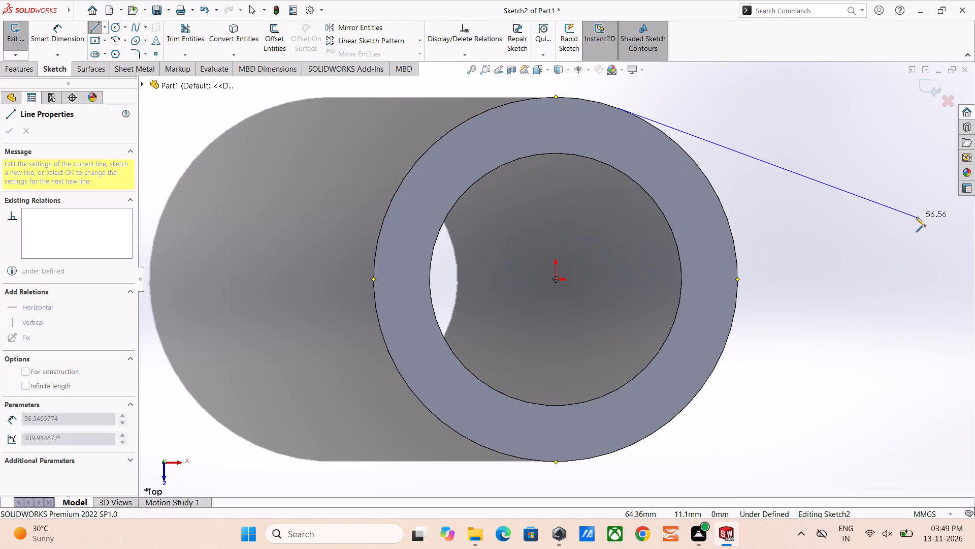
pyautogui.scroll(2, 917, 218)
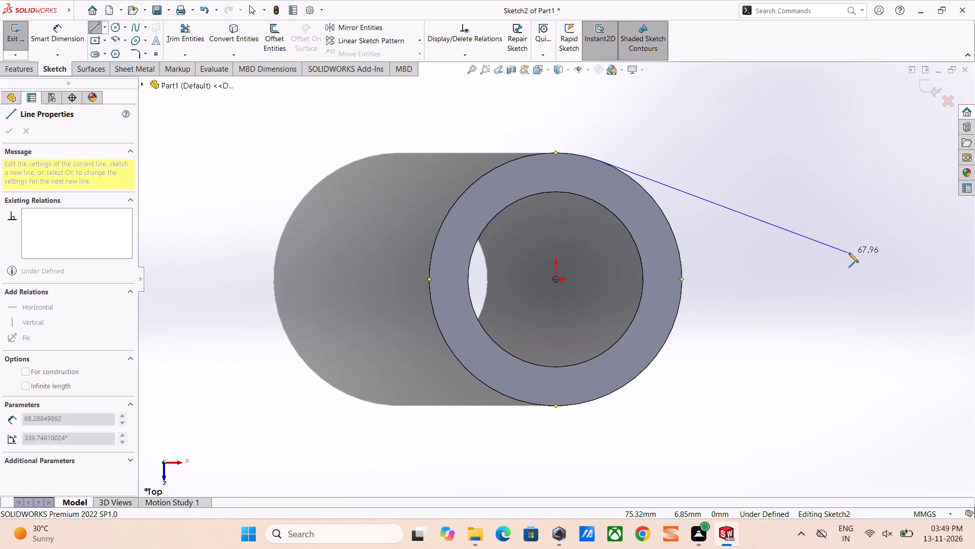
pyautogui.click(879, 260)
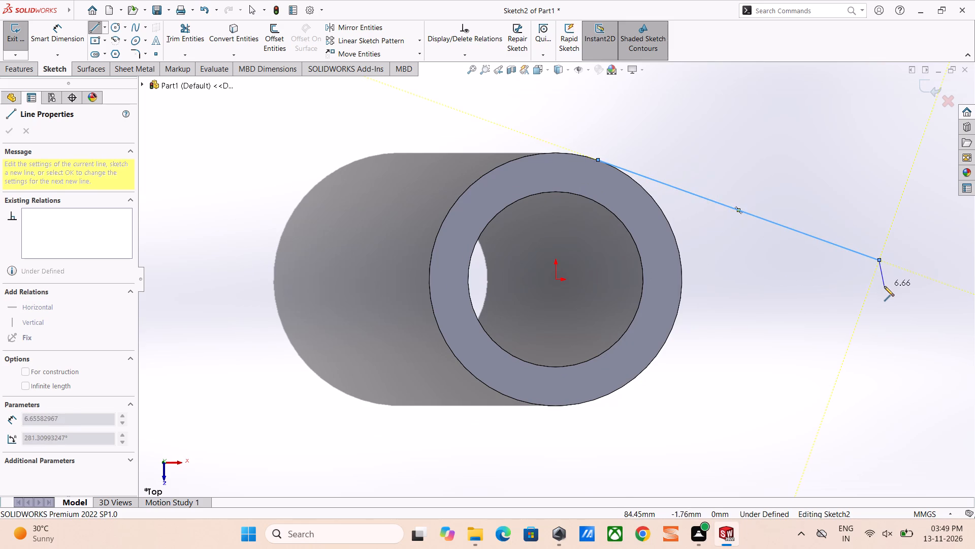
pyautogui.click(881, 288)
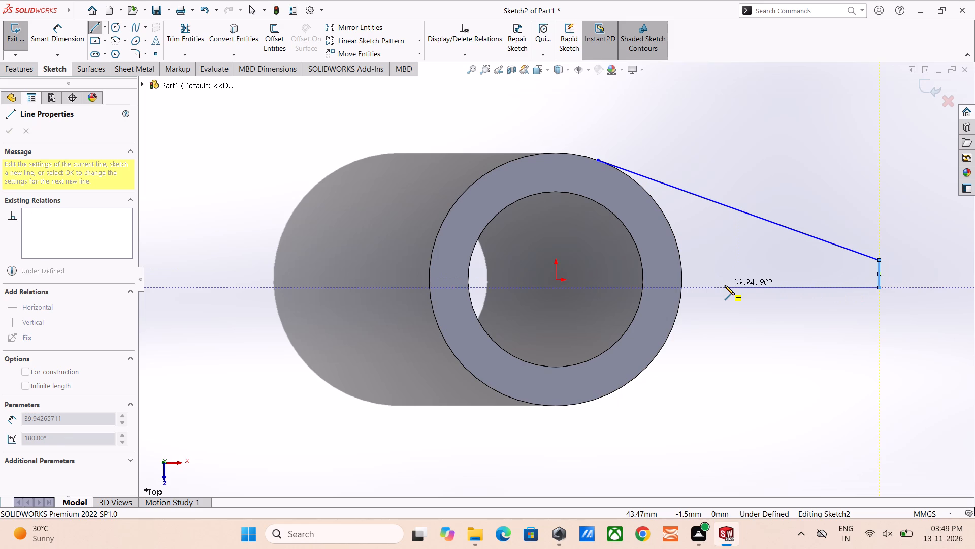
pyautogui.click(723, 284)
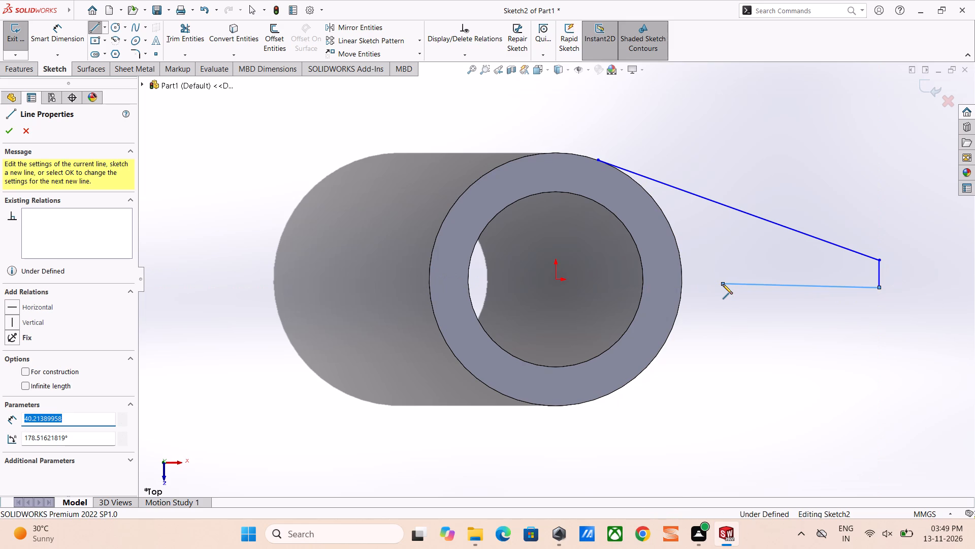
# Continue the outline with a slot-end arc of about 8 mm radius, a 41 mm line, a 9 mm vertical end and an 83 mm line to the ring's bottom.
pyautogui.rightClick(723, 284)
pyautogui.click(732, 315)
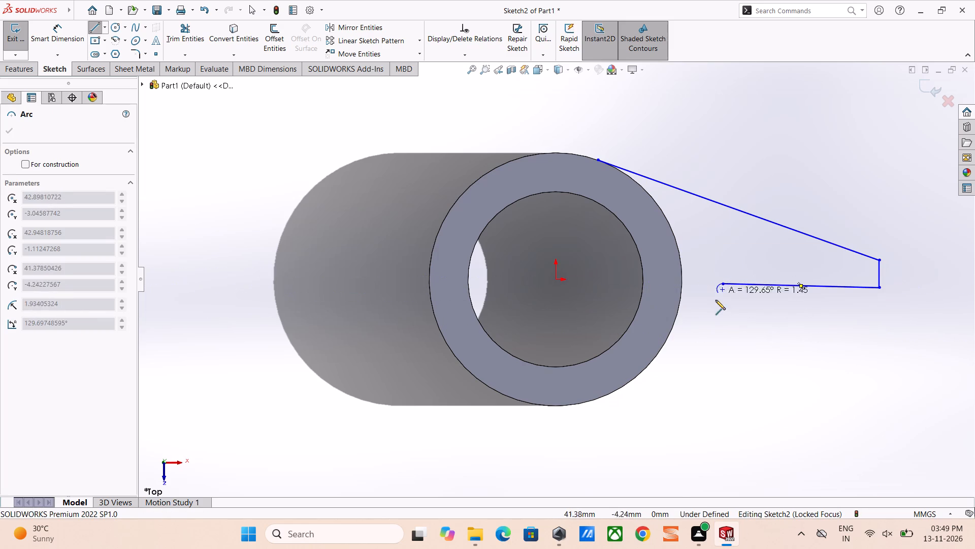
pyautogui.click(721, 346)
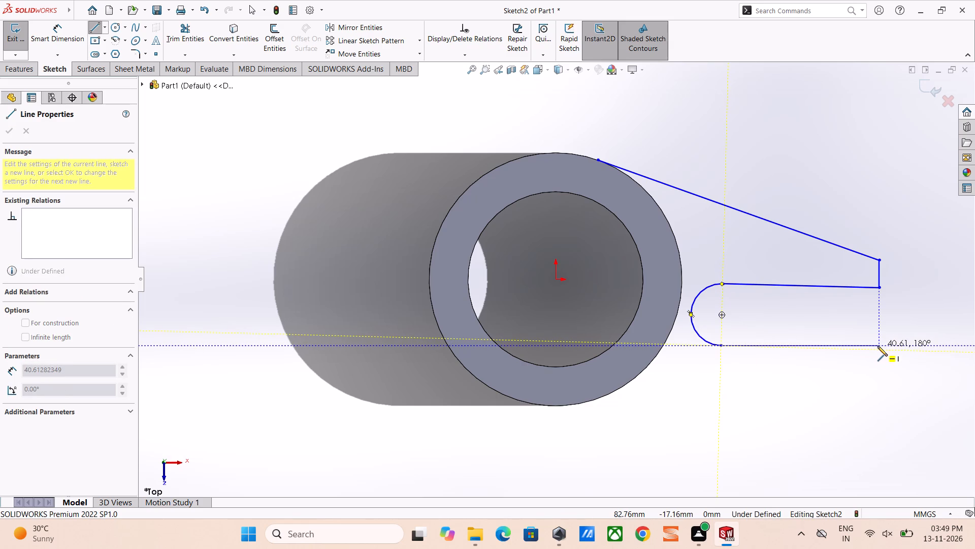
pyautogui.click(877, 350)
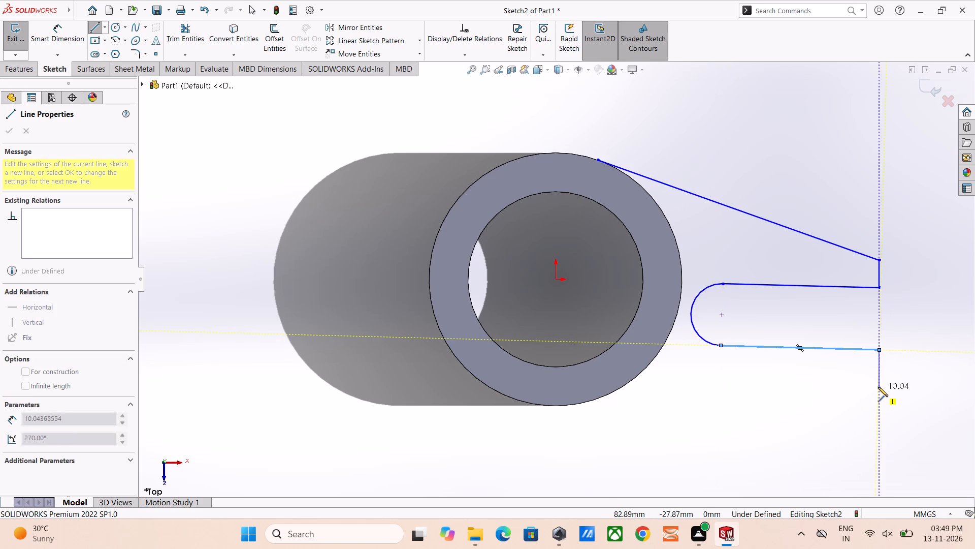
pyautogui.moveTo(880, 384); pyautogui.dragTo(872, 388)
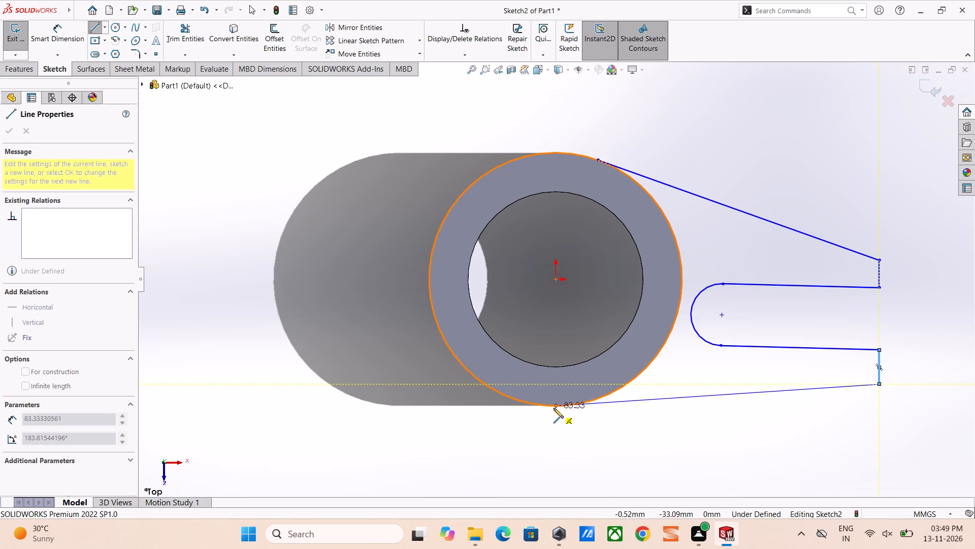
pyautogui.click(555, 406)
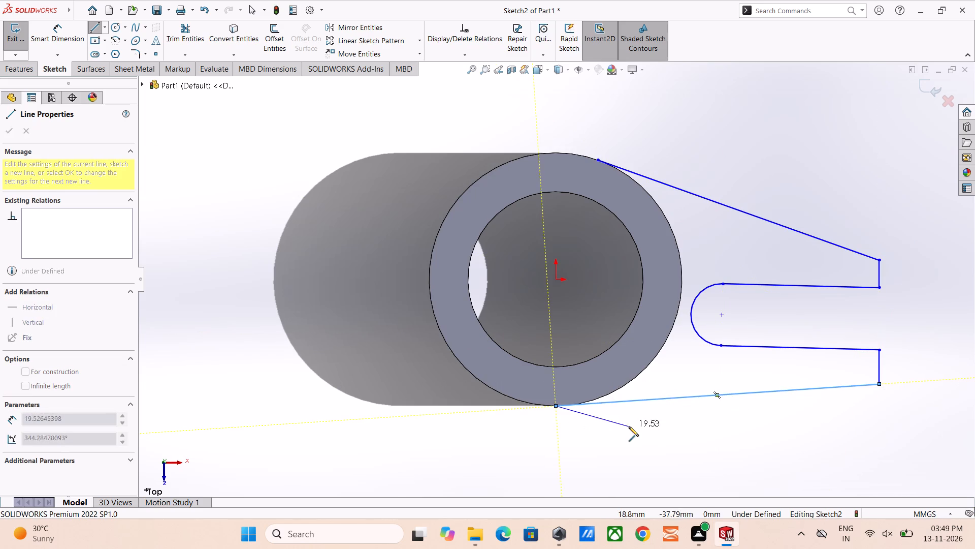
pyautogui.press('Escape')
pyautogui.press('Escape')
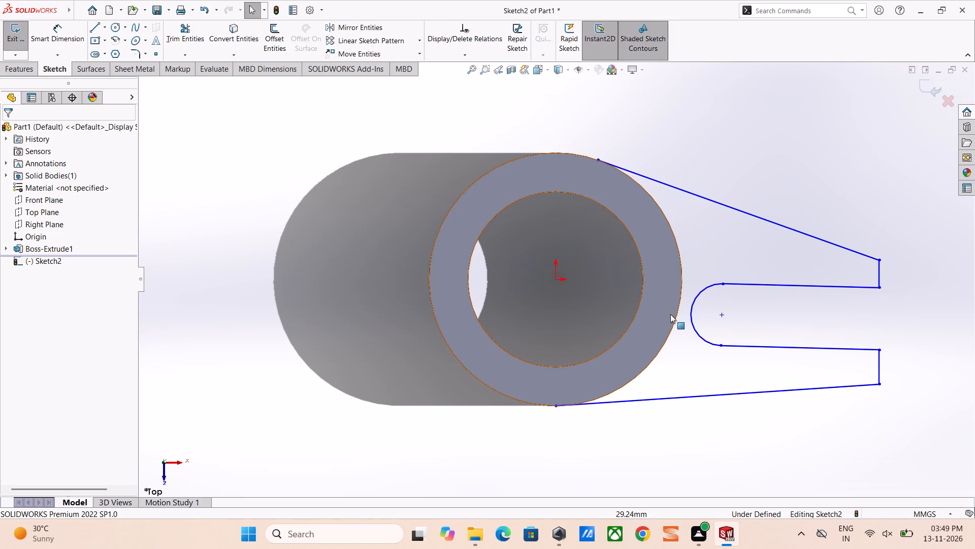
# Add a Horizontal relation between the slot arc's centre point and the origin.
pyautogui.keyDown('ctrl'); pyautogui.click(723, 316); pyautogui.keyUp('ctrl')
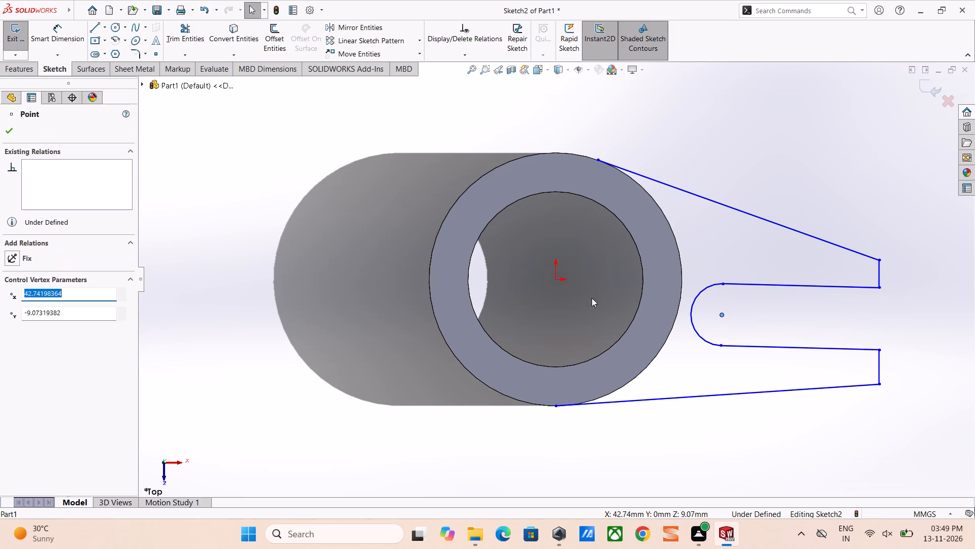
pyautogui.keyDown('ctrl'); pyautogui.click(558, 278); pyautogui.keyUp('ctrl')
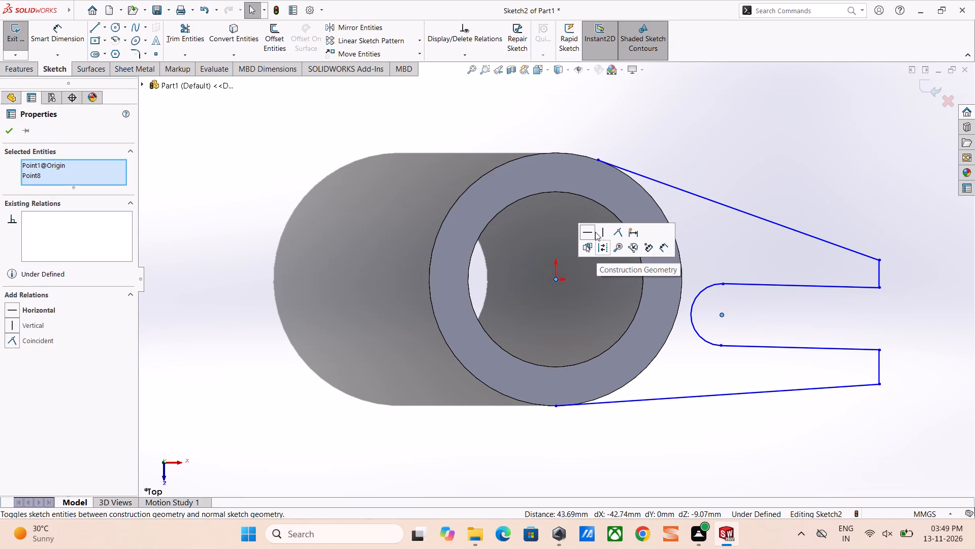
pyautogui.click(589, 232)
pyautogui.click(723, 147)
pyautogui.press('Escape')
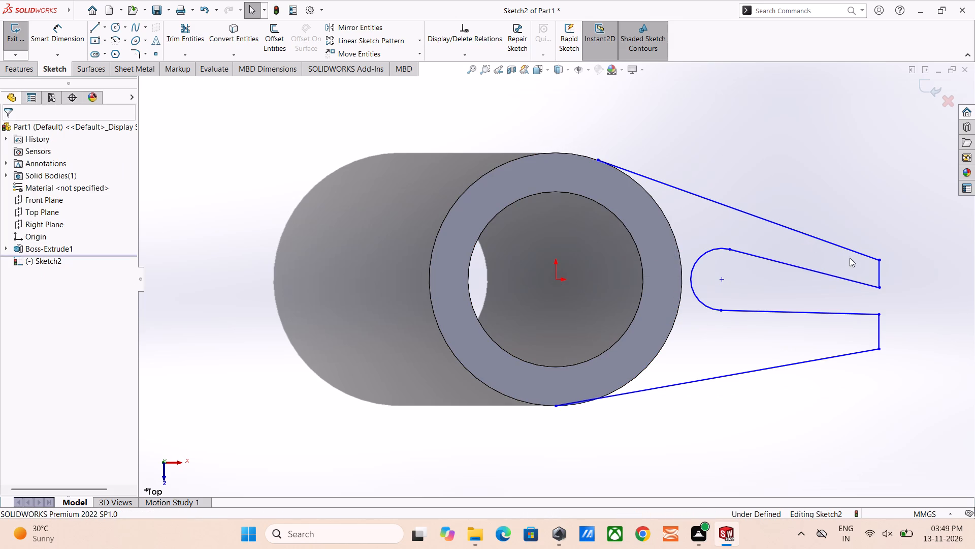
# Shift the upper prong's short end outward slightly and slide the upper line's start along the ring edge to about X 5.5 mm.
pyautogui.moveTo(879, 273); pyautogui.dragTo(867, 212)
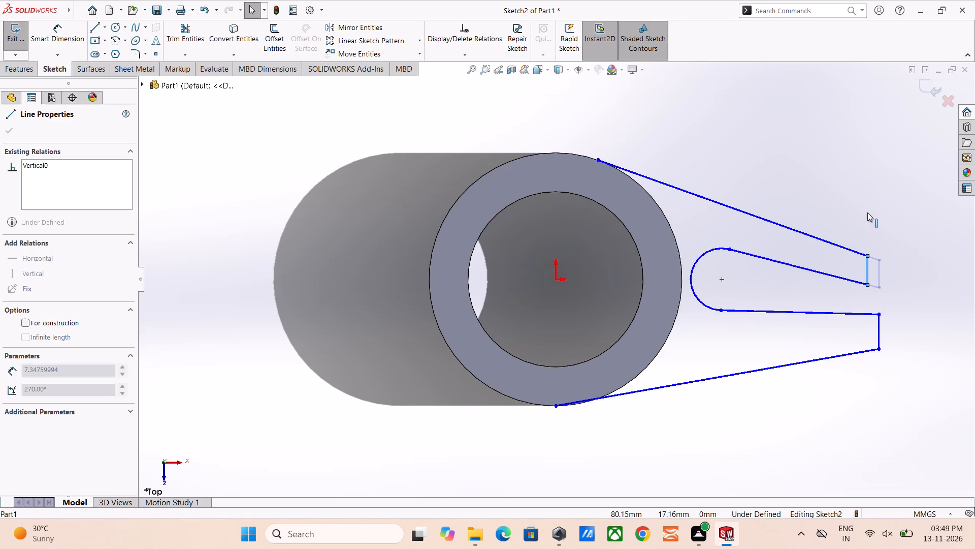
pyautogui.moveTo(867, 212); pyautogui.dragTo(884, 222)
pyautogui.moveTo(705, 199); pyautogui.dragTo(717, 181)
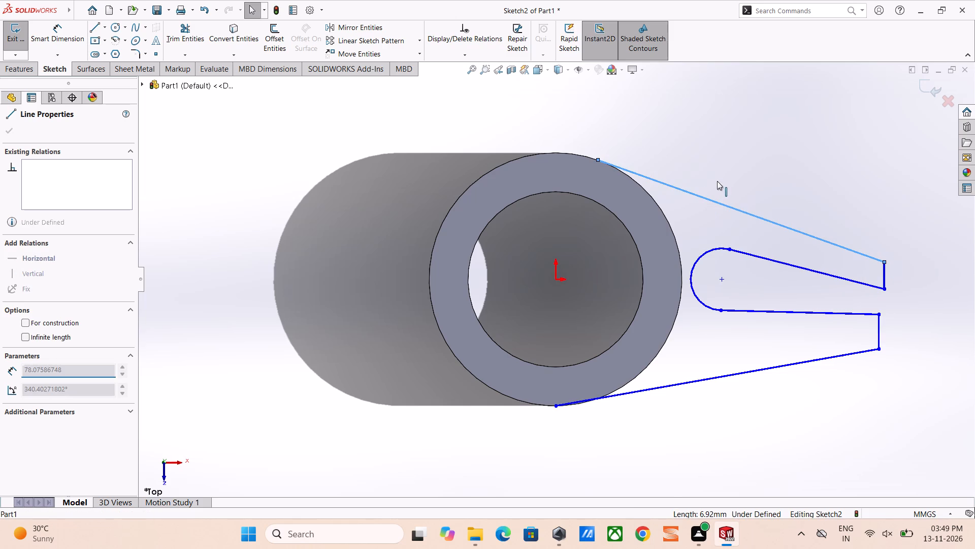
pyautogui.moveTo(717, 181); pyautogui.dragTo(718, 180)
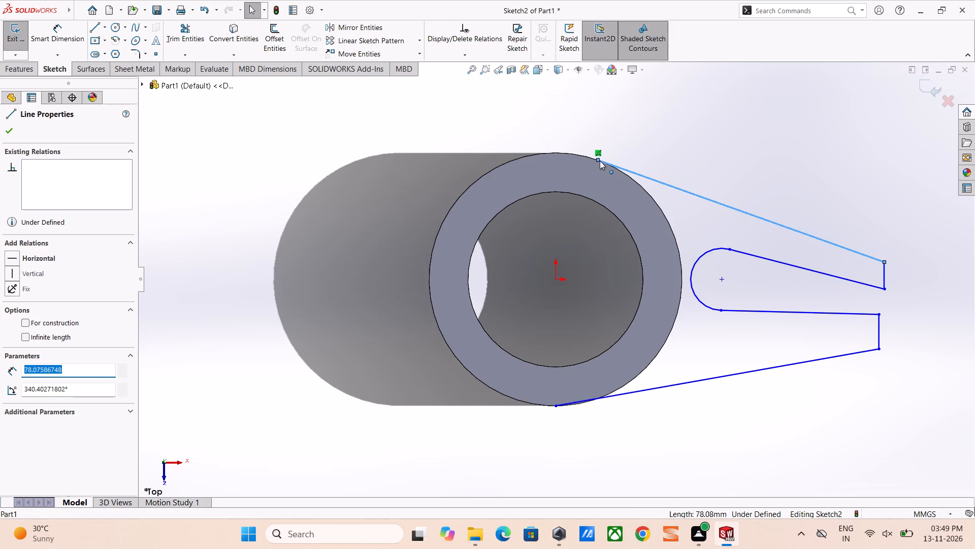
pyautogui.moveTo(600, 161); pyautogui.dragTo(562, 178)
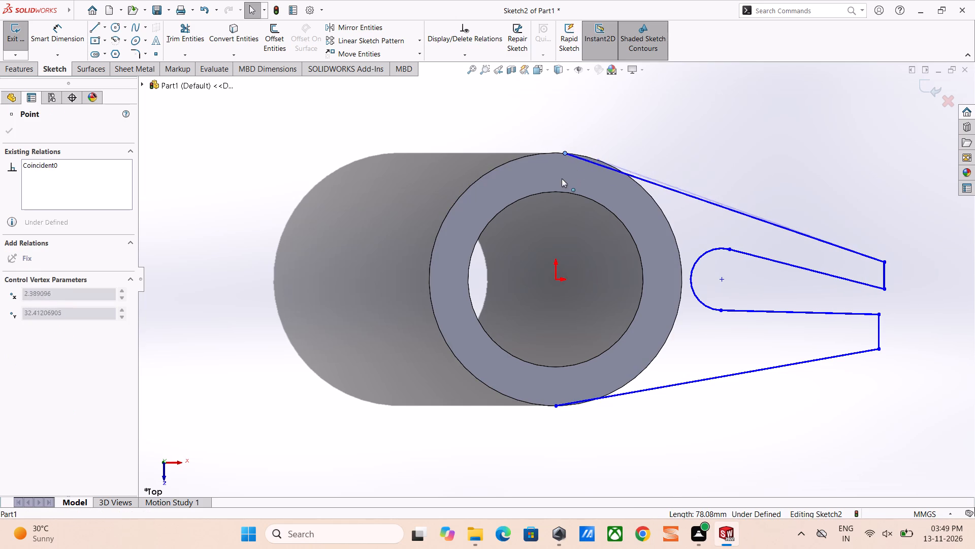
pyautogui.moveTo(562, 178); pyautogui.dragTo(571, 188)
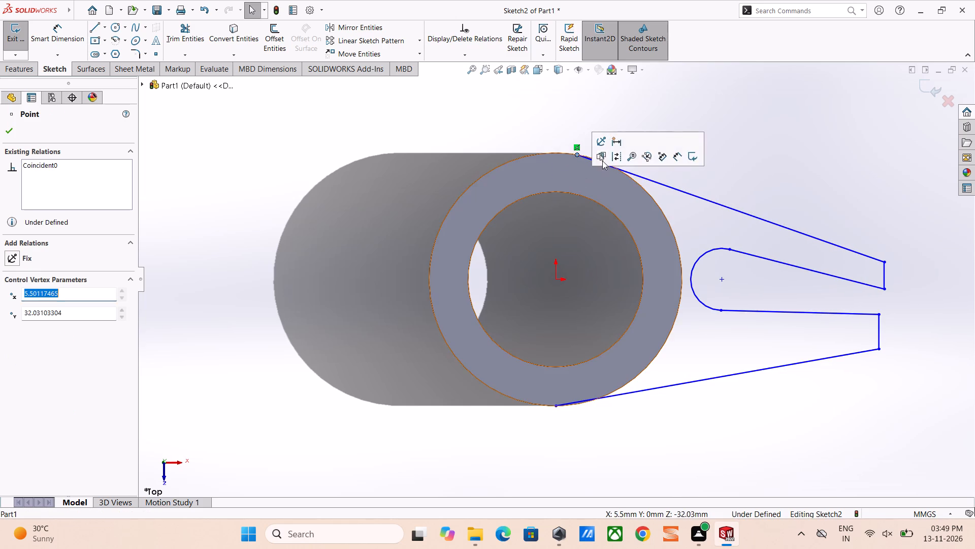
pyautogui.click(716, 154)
# Make the upper sloped line tangent to the ring's outer edge.
pyautogui.keyDown('ctrl'); pyautogui.click(607, 164); pyautogui.keyUp('ctrl')
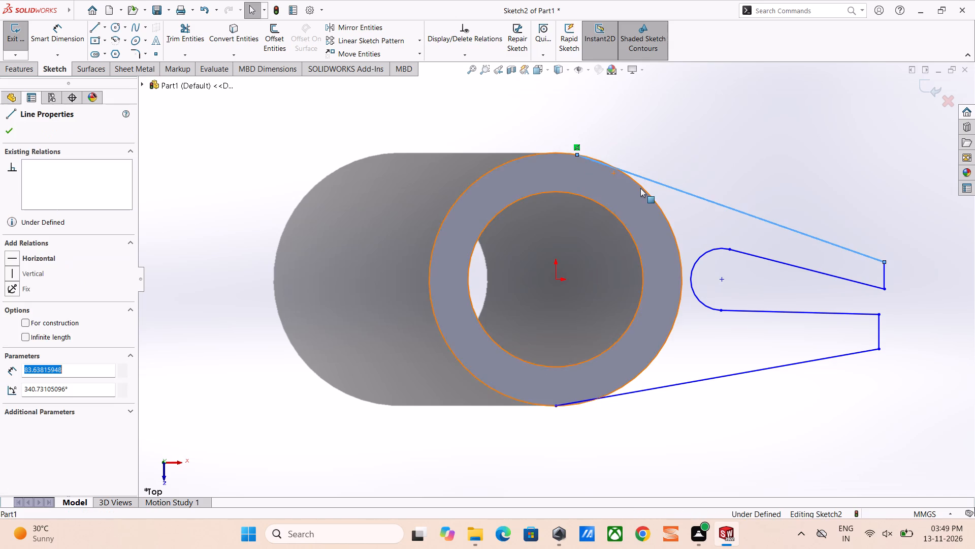
pyautogui.keyDown('ctrl'); pyautogui.click(640, 188); pyautogui.keyUp('ctrl')
pyautogui.press('Escape')
pyautogui.press('Escape')
pyautogui.press('Escape')
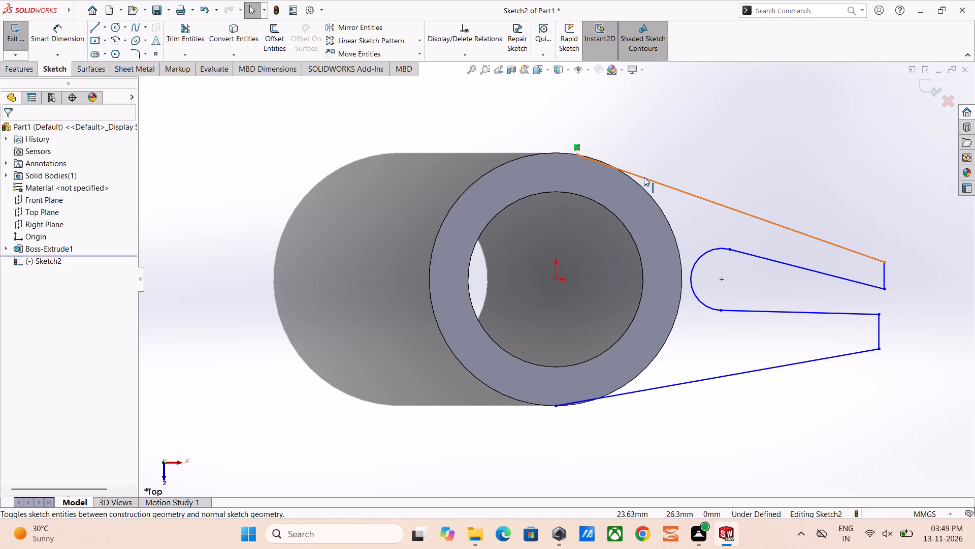
pyautogui.click(628, 173)
pyautogui.keyDown('ctrl'); pyautogui.click(651, 195); pyautogui.keyUp('ctrl')
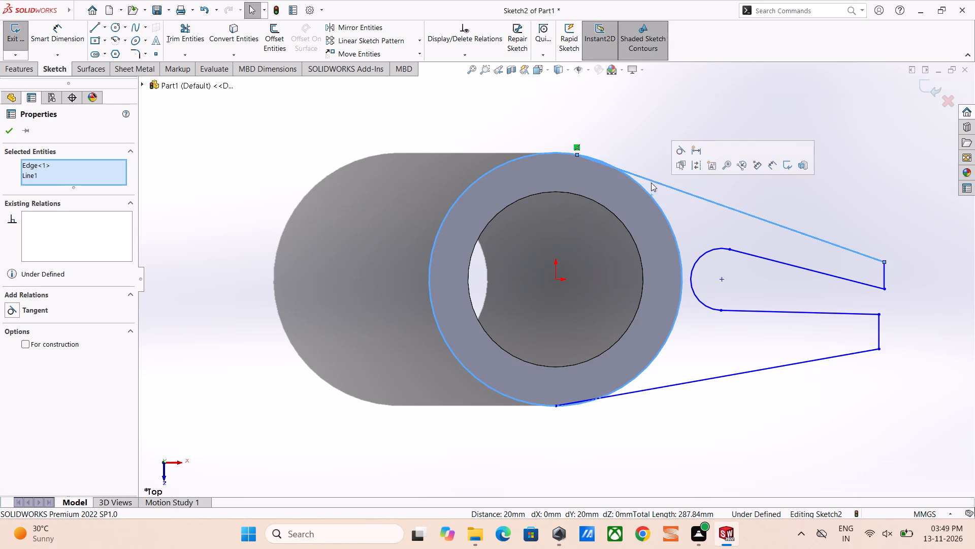
pyautogui.click(681, 152)
pyautogui.press('Escape')
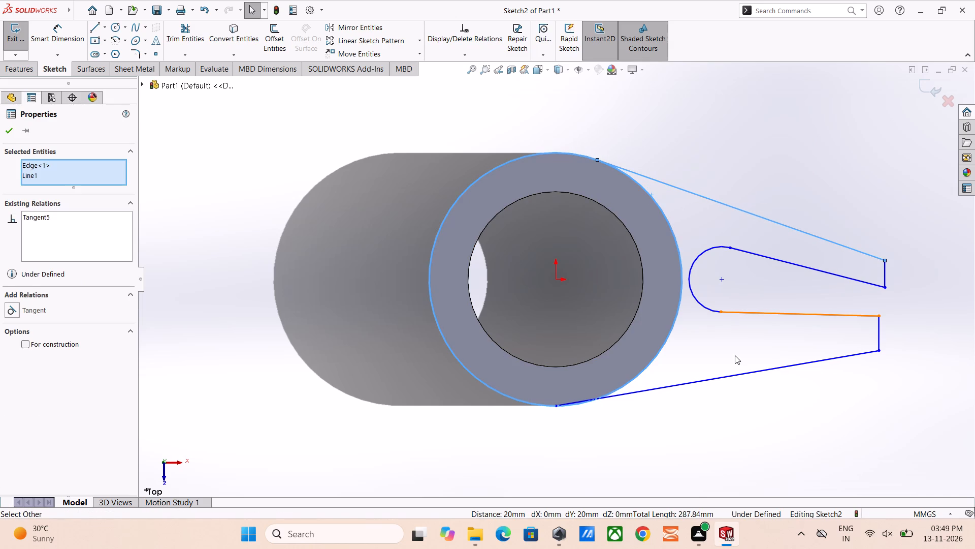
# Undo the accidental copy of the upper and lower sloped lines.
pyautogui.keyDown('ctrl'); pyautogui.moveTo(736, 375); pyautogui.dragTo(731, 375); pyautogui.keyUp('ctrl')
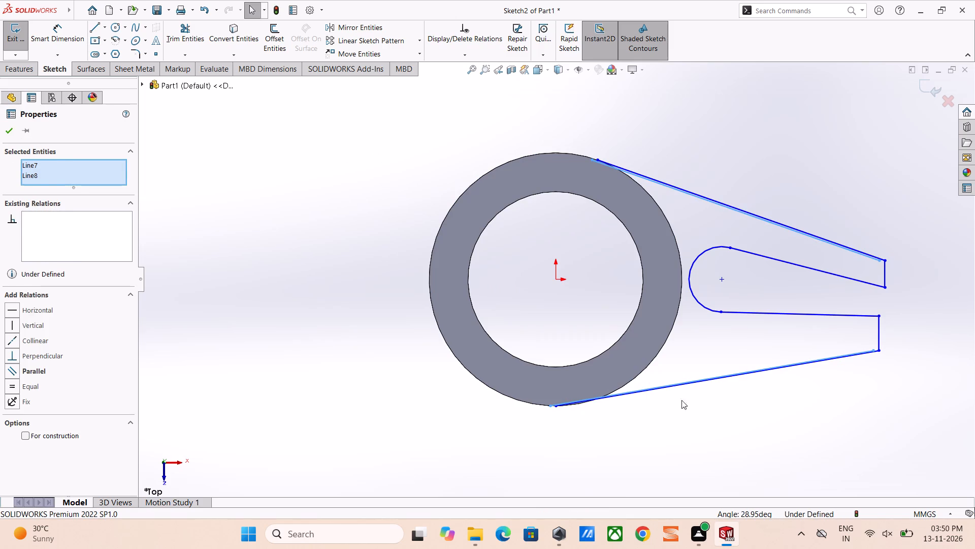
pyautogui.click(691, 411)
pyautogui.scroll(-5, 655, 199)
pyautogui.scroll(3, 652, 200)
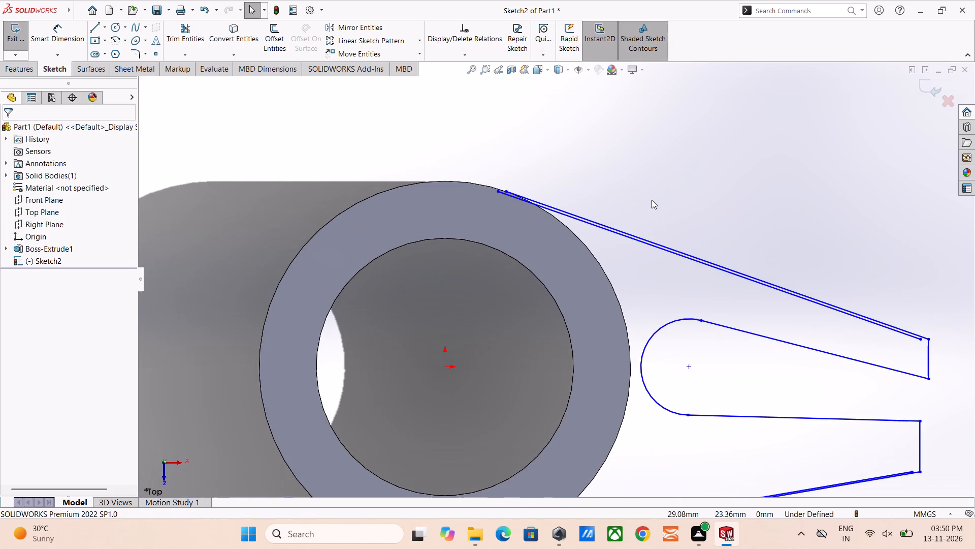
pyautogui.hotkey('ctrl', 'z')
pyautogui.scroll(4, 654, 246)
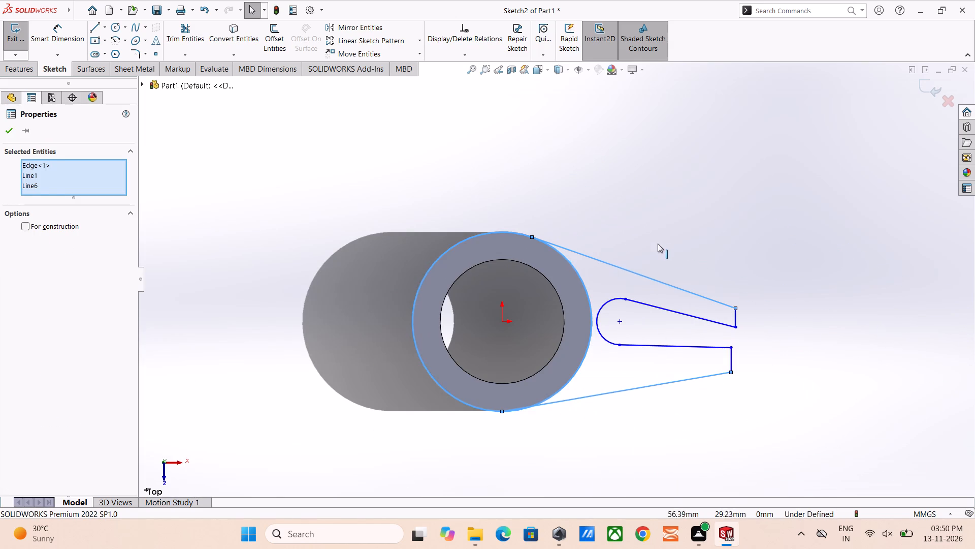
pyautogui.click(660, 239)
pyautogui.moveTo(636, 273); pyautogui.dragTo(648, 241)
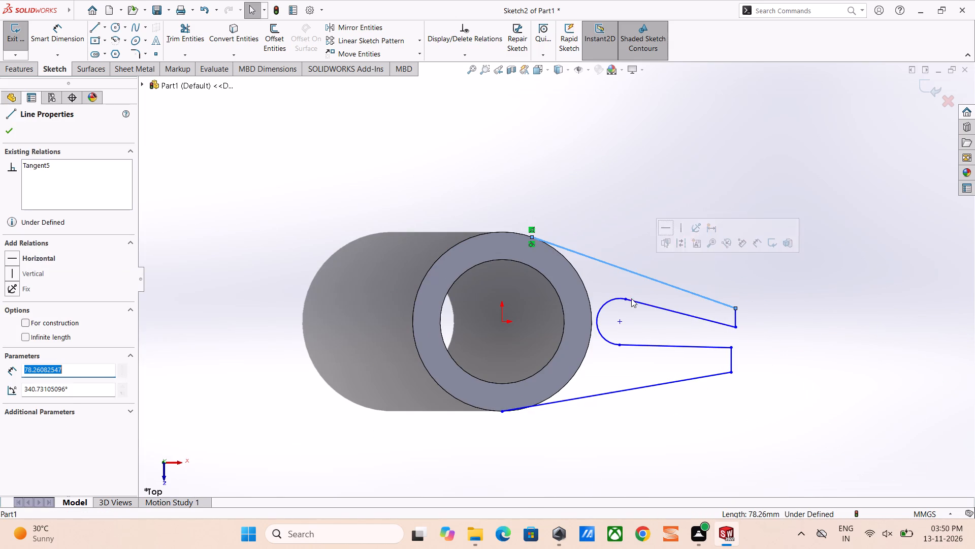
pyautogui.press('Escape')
# Make the lower sloped line tangent to the ring's outer edge.
pyautogui.click(602, 397)
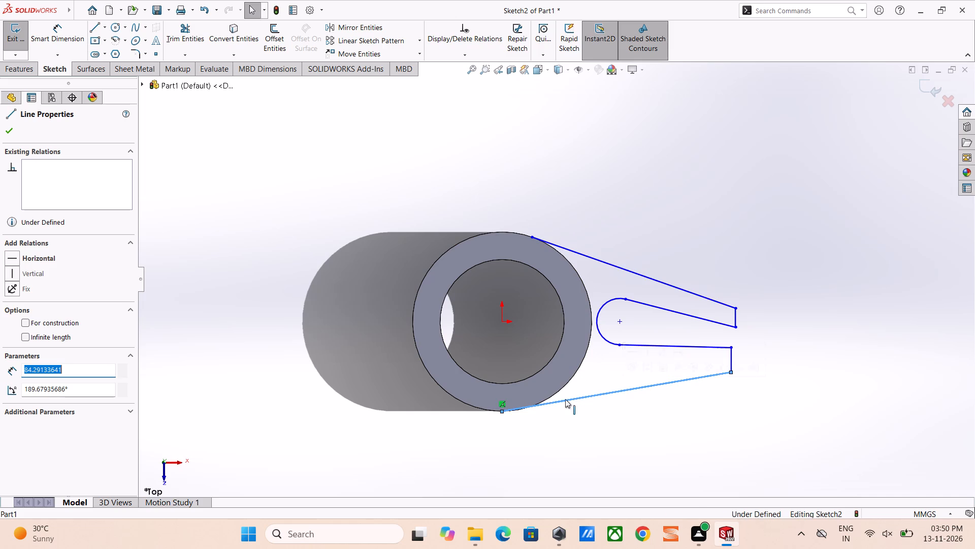
pyautogui.keyDown('ctrl'); pyautogui.click(559, 389); pyautogui.keyUp('ctrl')
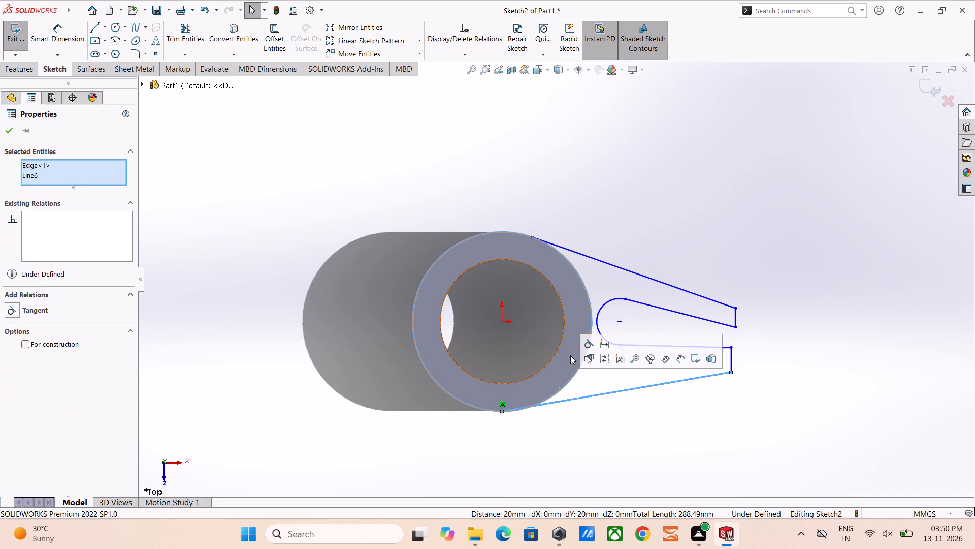
pyautogui.click(583, 343)
pyautogui.moveTo(676, 418); pyautogui.dragTo(677, 413)
pyautogui.press('Escape')
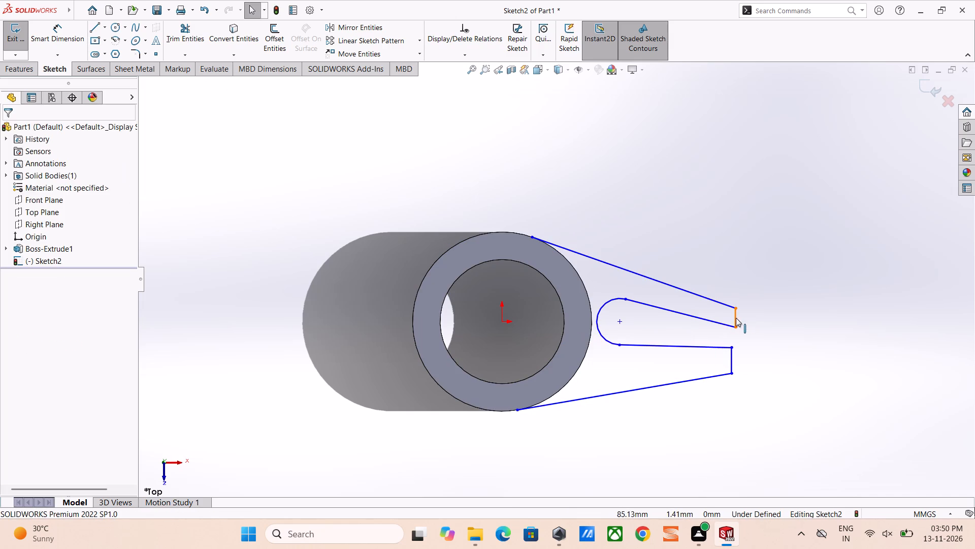
# Add a Horizontal relation to the slot's upper line.
pyautogui.moveTo(734, 318); pyautogui.dragTo(736, 288)
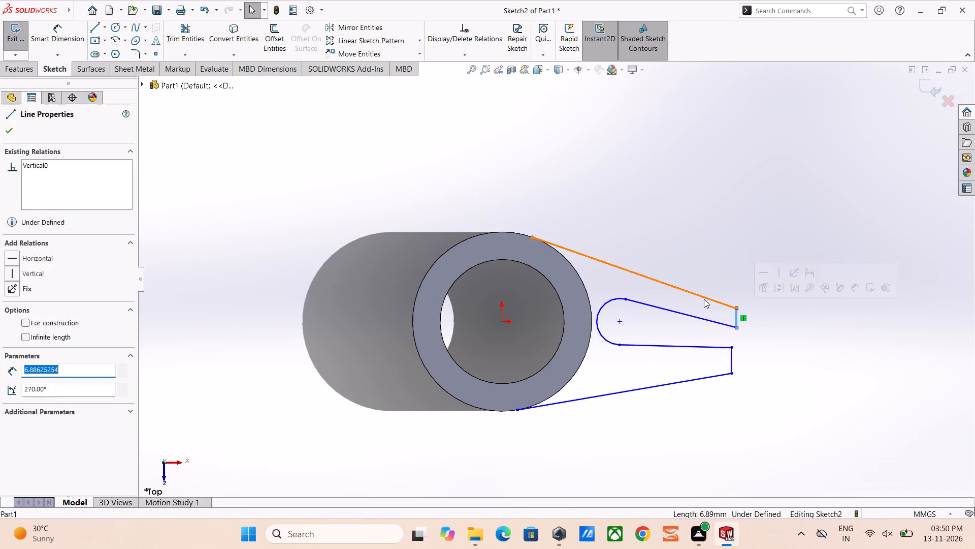
pyautogui.moveTo(703, 296); pyautogui.dragTo(706, 276)
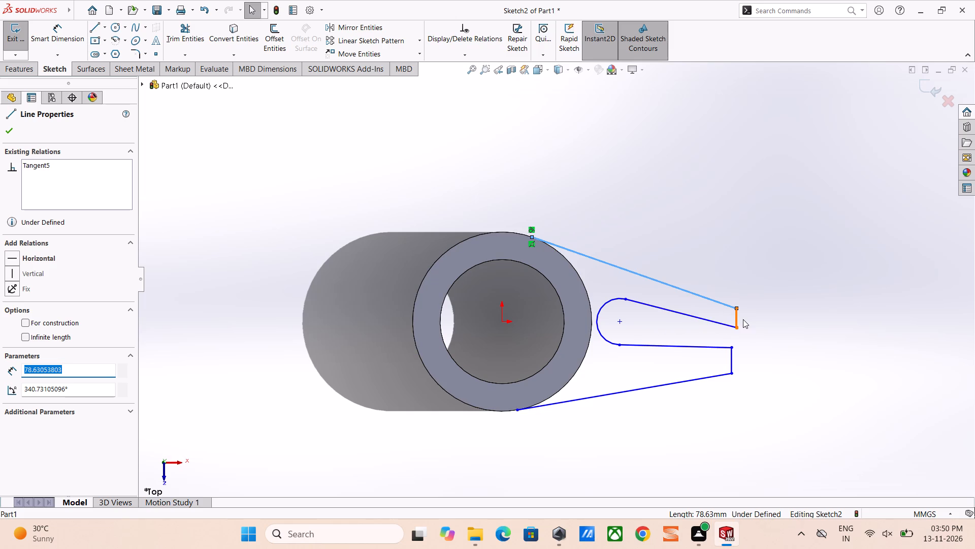
pyautogui.click(713, 323)
pyautogui.click(739, 280)
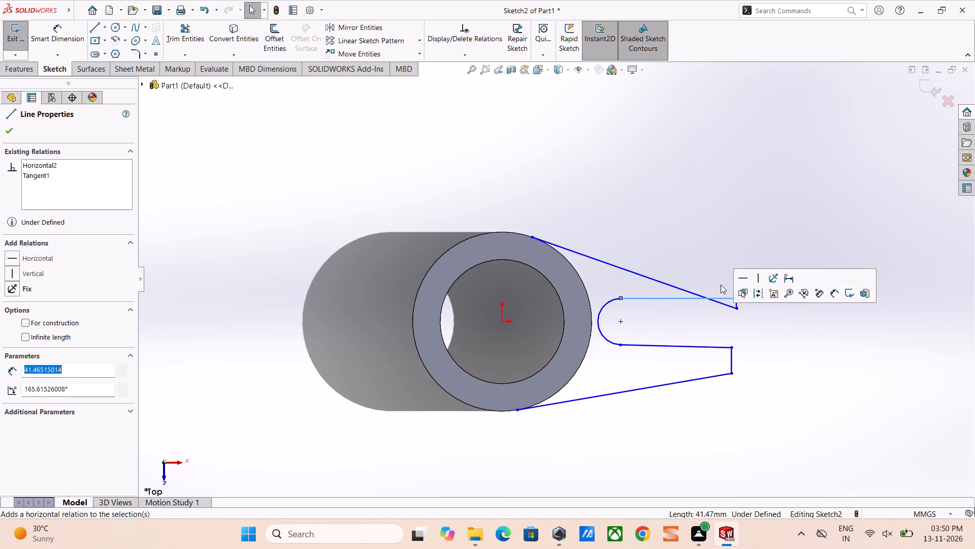
pyautogui.click(685, 271)
# Move the upper prong's outer corner above the slot line and out to about 91 mm from the ring's centre.
pyautogui.moveTo(737, 311); pyautogui.dragTo(735, 256)
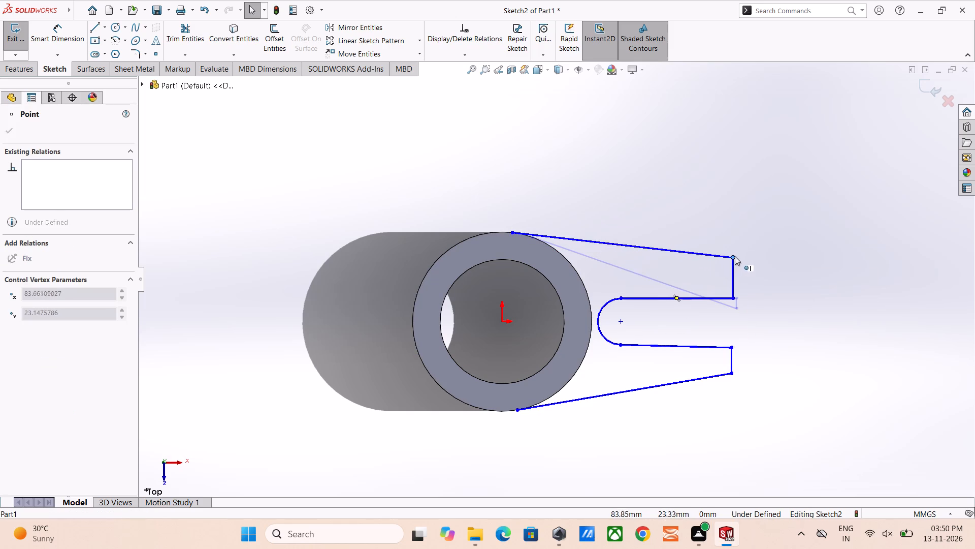
pyautogui.moveTo(735, 256); pyautogui.dragTo(656, 263)
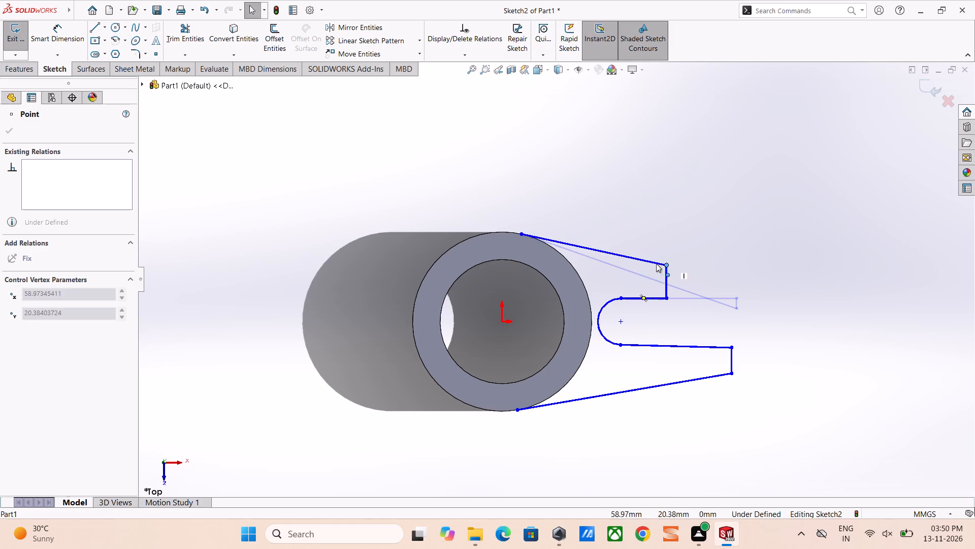
pyautogui.moveTo(656, 263); pyautogui.dragTo(754, 260)
pyautogui.moveTo(562, 402); pyautogui.dragTo(526, 395)
pyautogui.press('Escape')
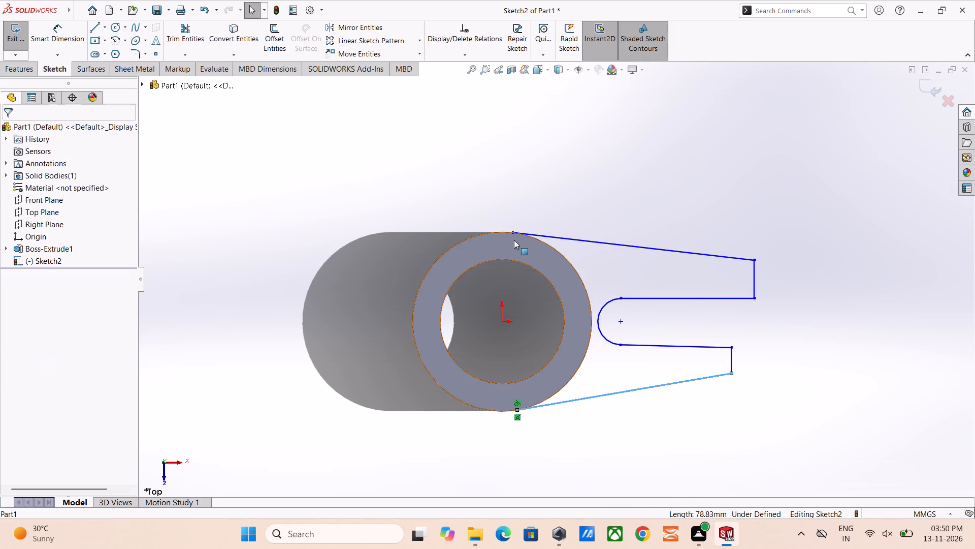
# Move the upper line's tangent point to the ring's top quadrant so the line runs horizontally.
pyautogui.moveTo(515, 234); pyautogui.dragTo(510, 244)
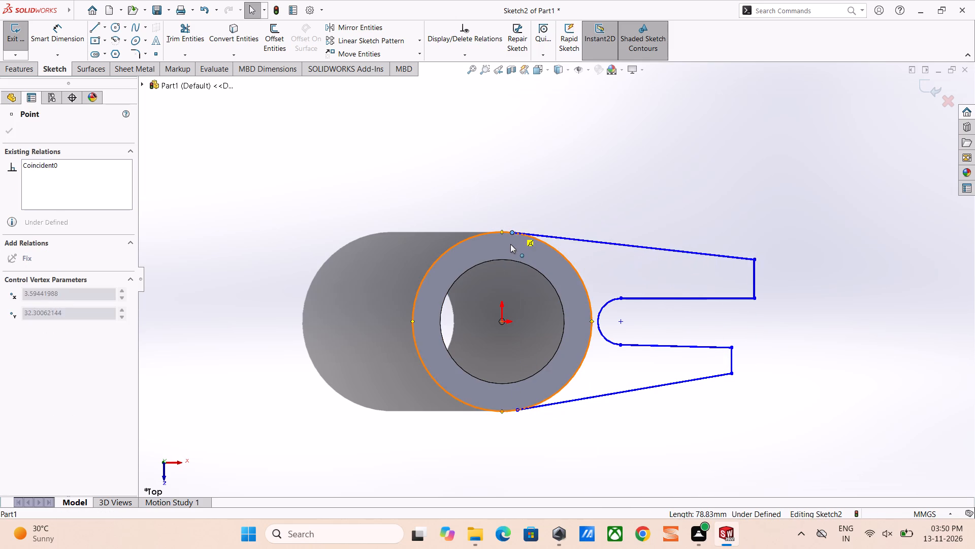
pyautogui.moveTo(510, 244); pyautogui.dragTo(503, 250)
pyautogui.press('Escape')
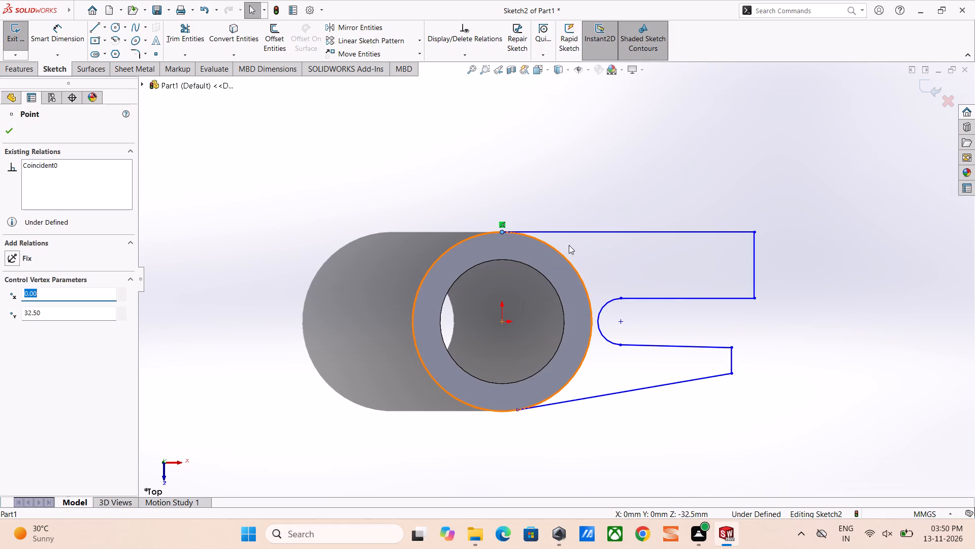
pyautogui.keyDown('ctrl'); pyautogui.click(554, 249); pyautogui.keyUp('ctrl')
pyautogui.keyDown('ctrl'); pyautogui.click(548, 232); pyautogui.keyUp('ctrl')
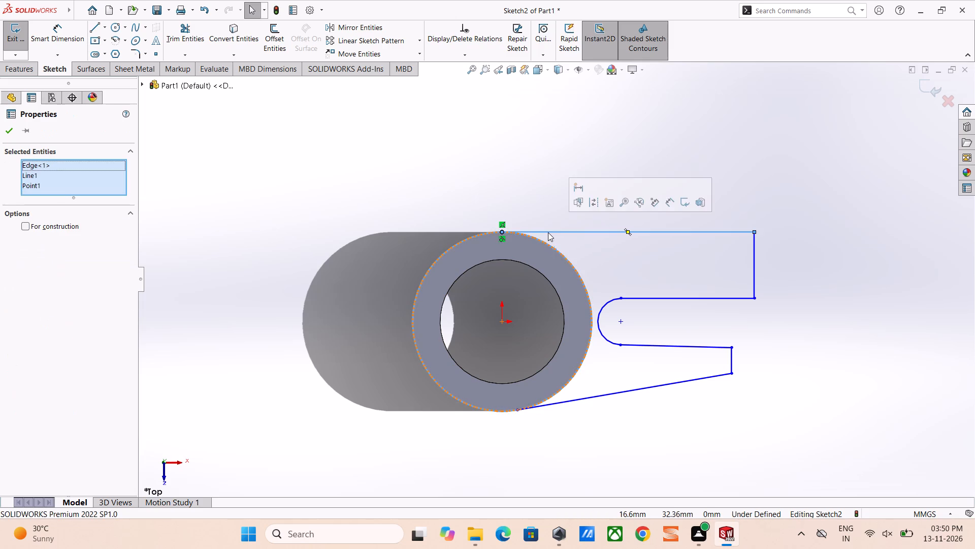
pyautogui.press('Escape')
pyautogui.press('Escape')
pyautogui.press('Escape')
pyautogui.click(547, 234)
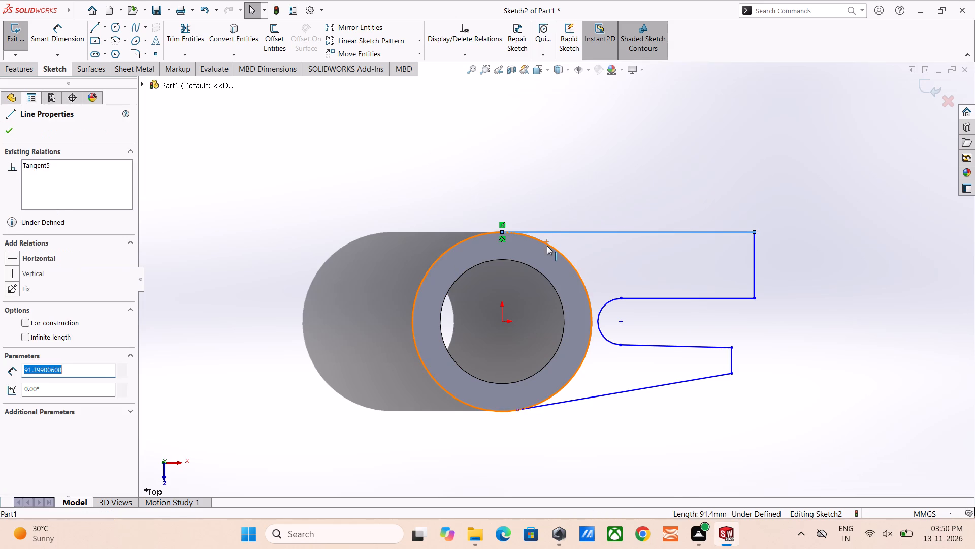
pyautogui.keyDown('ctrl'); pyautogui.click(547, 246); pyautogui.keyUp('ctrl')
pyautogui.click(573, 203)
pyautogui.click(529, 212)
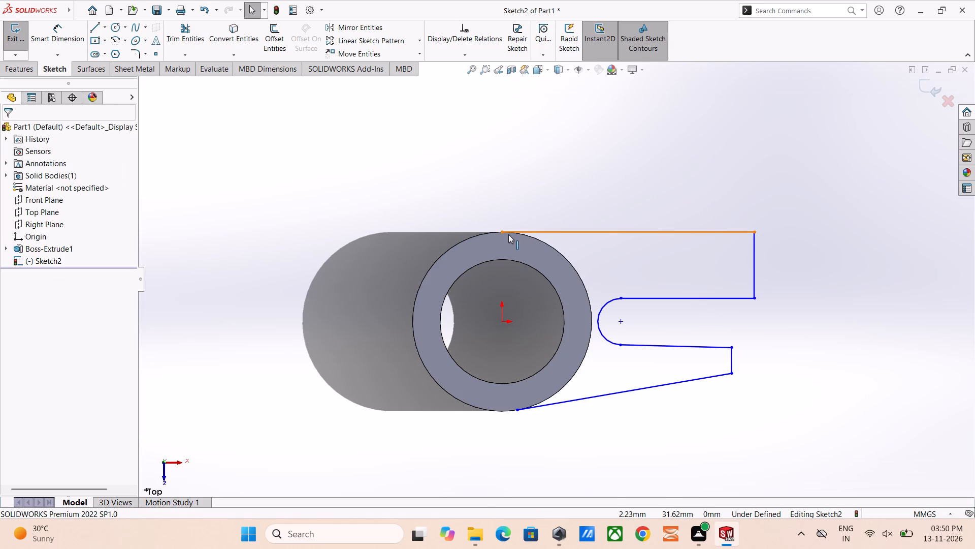
# Slide the upper line's tangent point along the ring's edge toward the slot, steepening the line's downward slope.
pyautogui.moveTo(529, 231); pyautogui.dragTo(577, 234)
pyautogui.moveTo(501, 232); pyautogui.dragTo(542, 239)
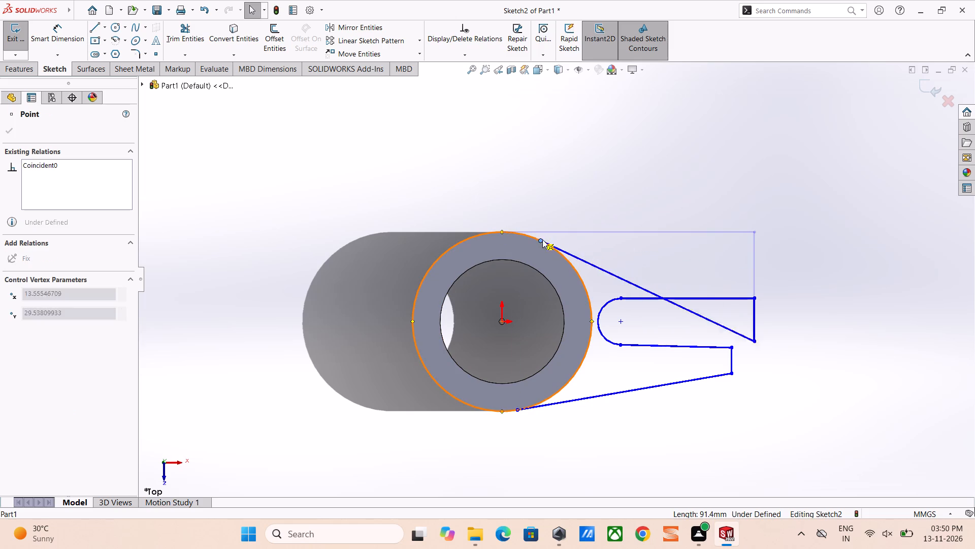
pyautogui.moveTo(542, 239); pyautogui.dragTo(511, 222)
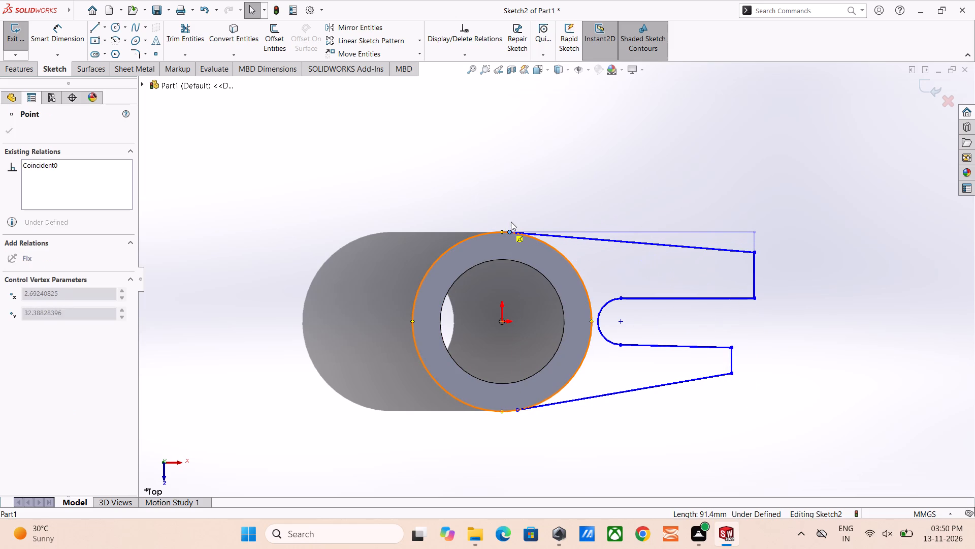
pyautogui.moveTo(511, 222); pyautogui.dragTo(542, 242)
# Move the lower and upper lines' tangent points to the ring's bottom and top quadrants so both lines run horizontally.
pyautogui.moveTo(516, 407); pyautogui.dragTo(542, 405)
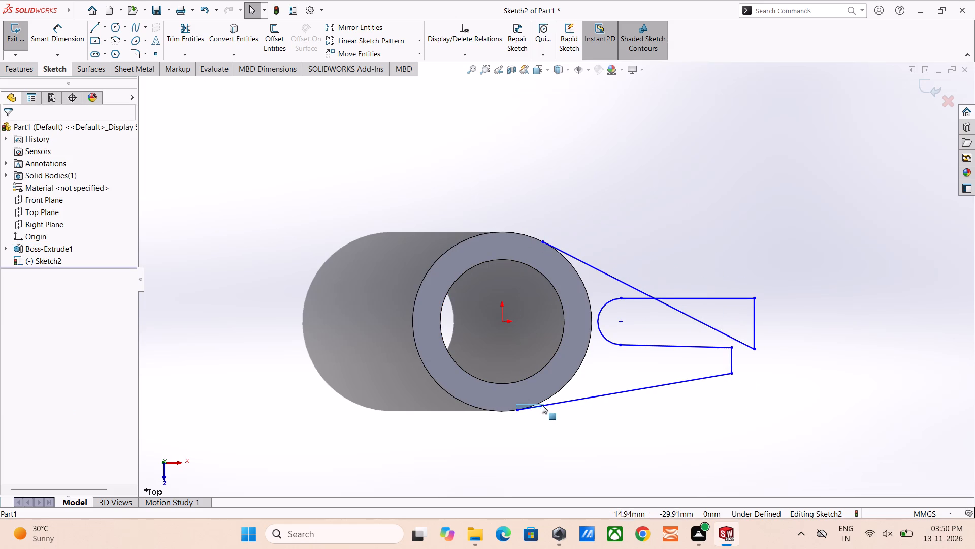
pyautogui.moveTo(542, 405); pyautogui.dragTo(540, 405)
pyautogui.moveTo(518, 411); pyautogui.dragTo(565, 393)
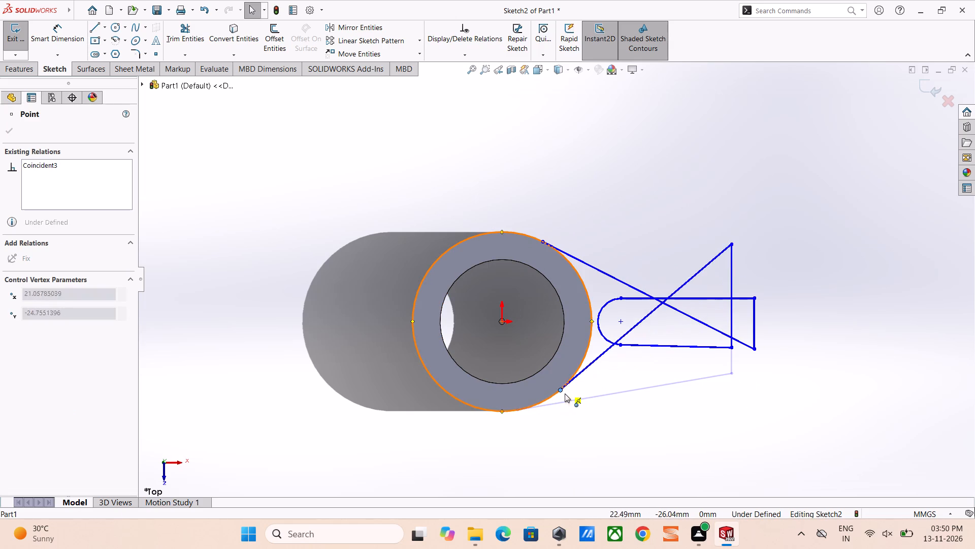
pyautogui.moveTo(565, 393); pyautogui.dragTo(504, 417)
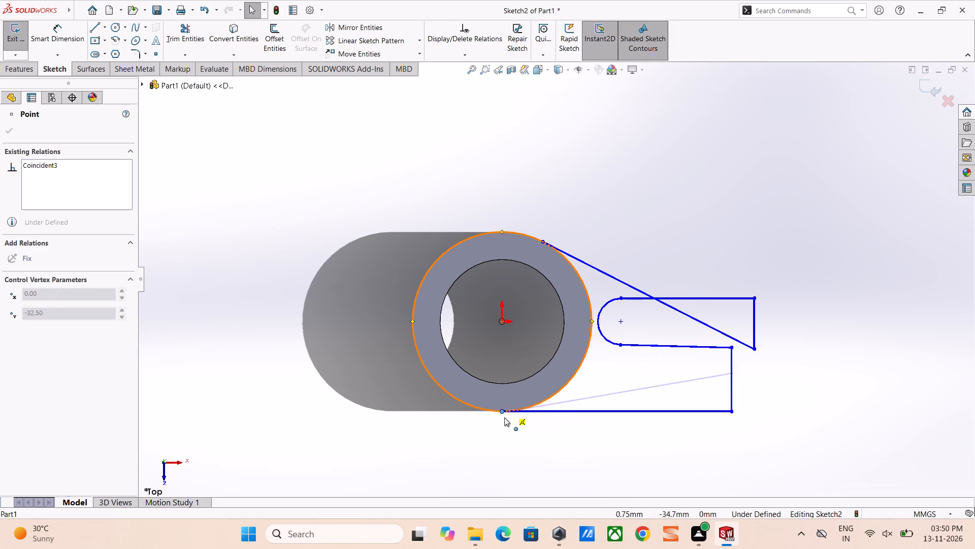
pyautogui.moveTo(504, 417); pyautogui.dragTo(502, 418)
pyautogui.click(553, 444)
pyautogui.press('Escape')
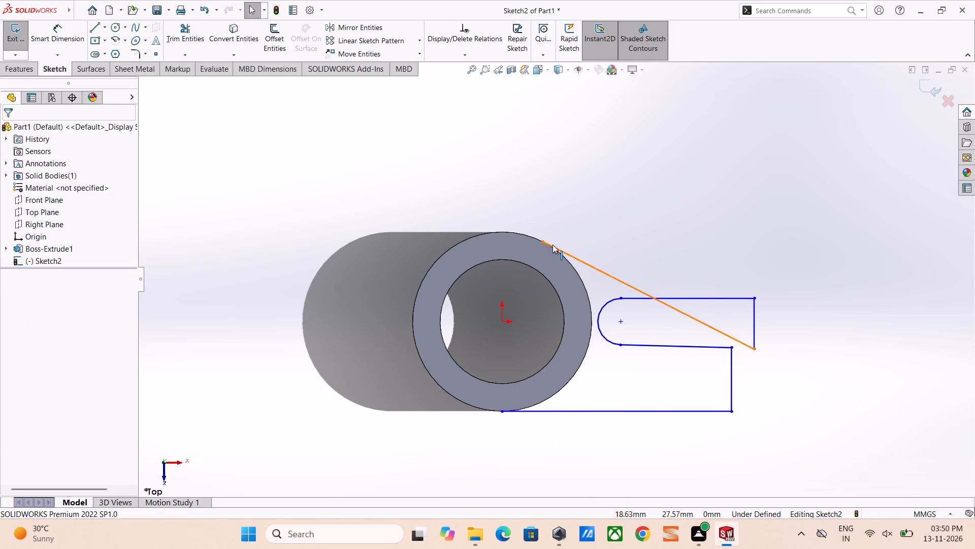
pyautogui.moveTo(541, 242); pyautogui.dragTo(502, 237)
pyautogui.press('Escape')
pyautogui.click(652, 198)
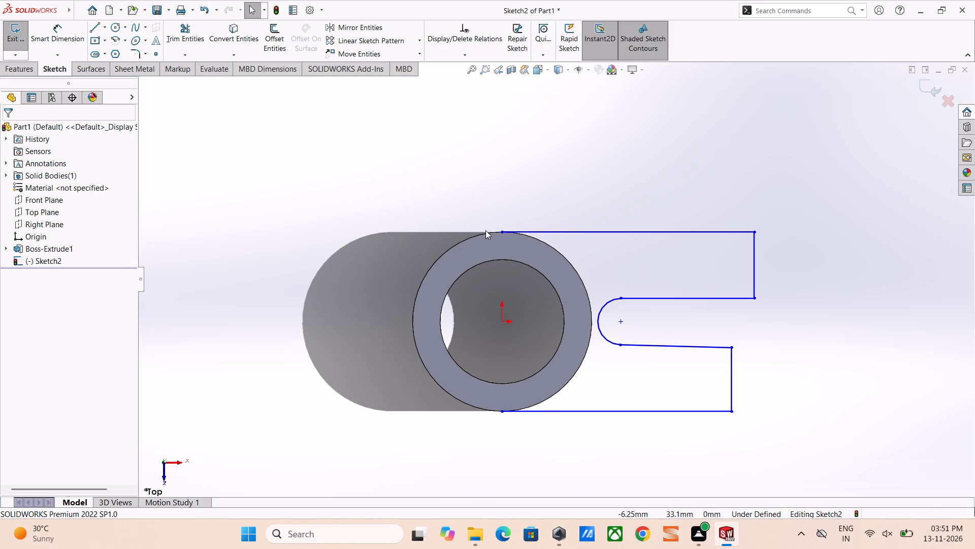
# Delete the upper horizontal line and lower the upper prong's free corner to about X 91, Y 20 mm.
pyautogui.click(548, 229)
pyautogui.click(553, 231)
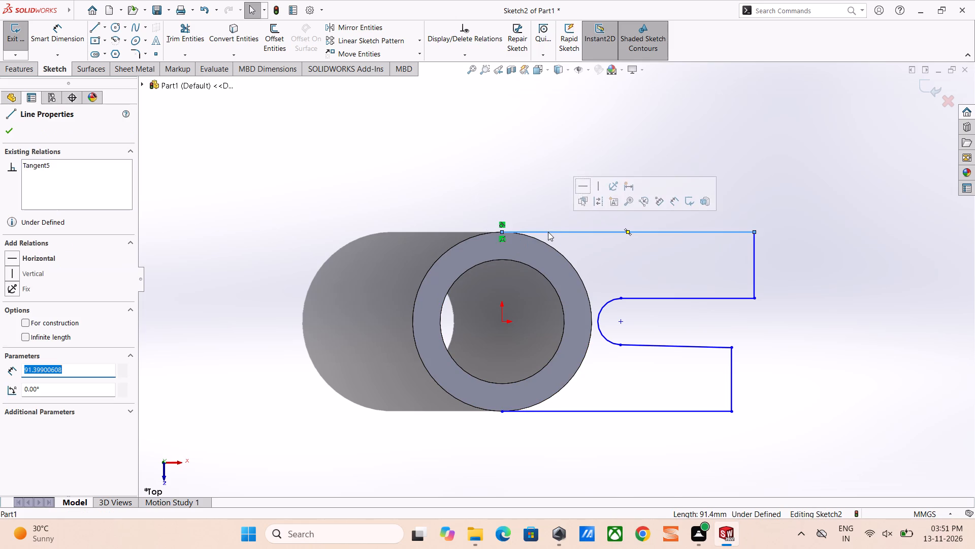
pyautogui.press('Delete')
pyautogui.moveTo(756, 232); pyautogui.dragTo(757, 233)
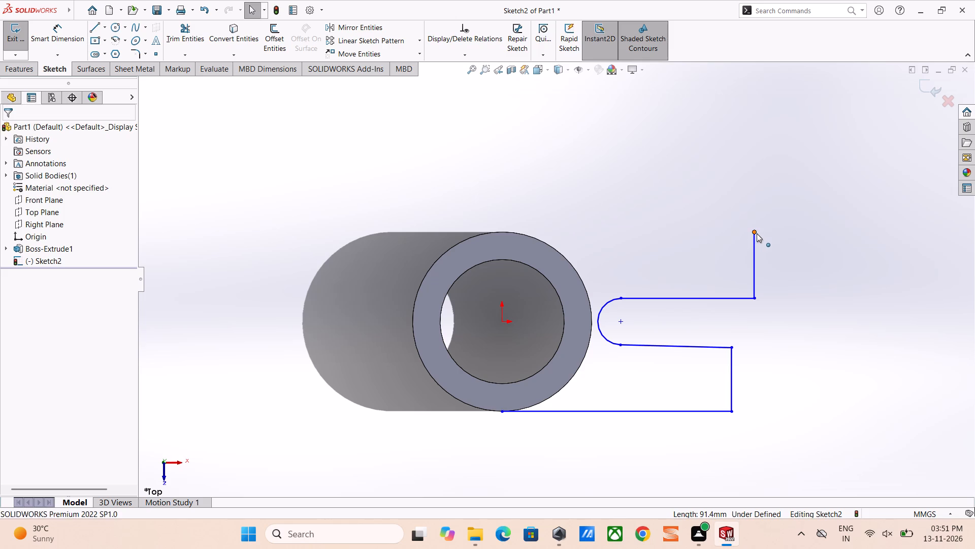
pyautogui.moveTo(757, 233); pyautogui.dragTo(753, 266)
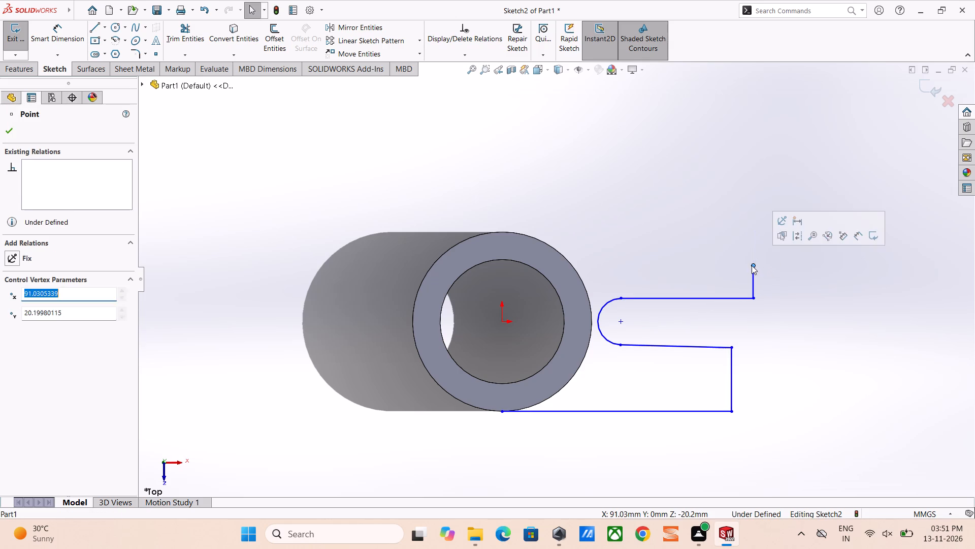
pyautogui.click(770, 273)
# Draw a sloped line about 92 mm long from the upper prong's free corner to the ring's top quadrant.
pyautogui.moveTo(785, 283); pyautogui.dragTo(698, 289, button='right')
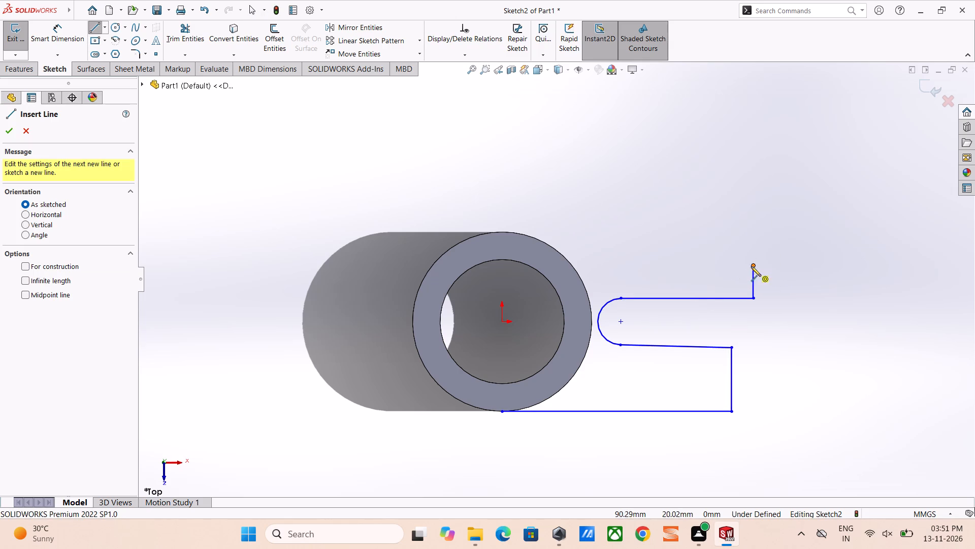
pyautogui.moveTo(754, 266); pyautogui.dragTo(749, 266)
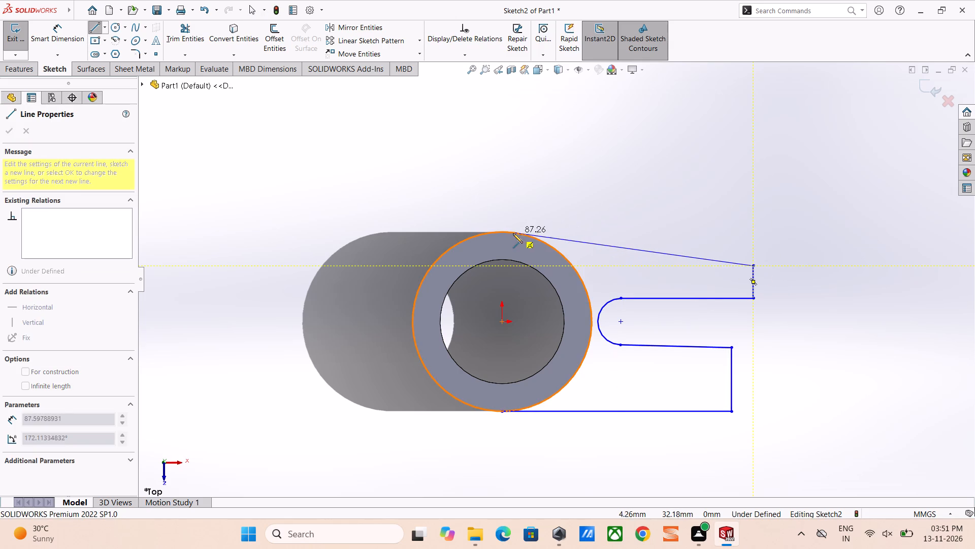
pyautogui.click(502, 233)
pyautogui.press('Escape')
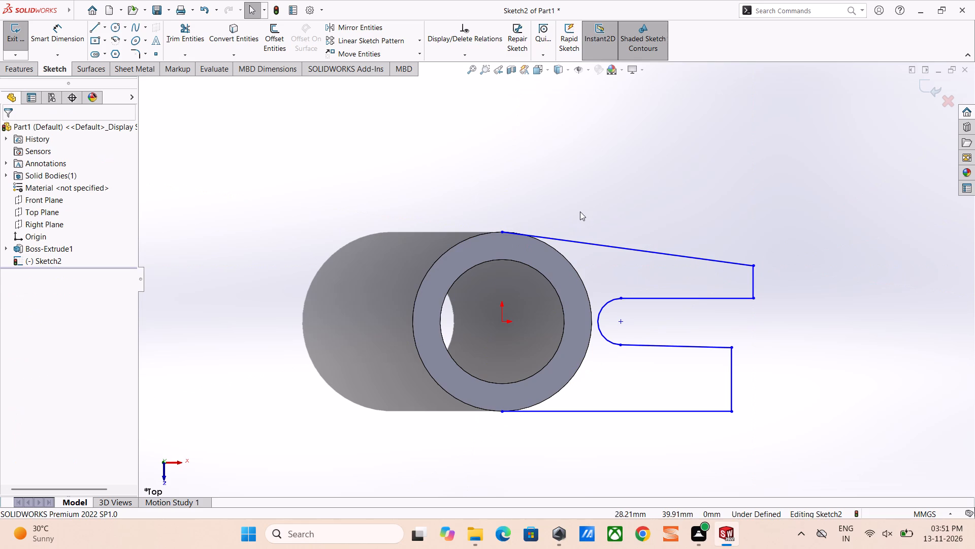
# Delete the lower horizontal line and move the lower prong's free corner to about X 89, Y -18 mm.
pyautogui.click(631, 412)
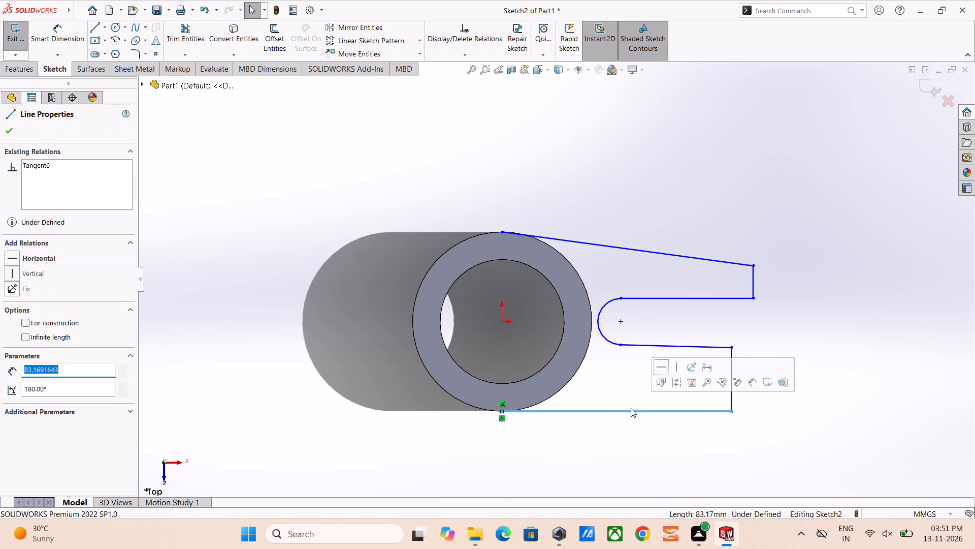
pyautogui.press('Delete')
pyautogui.moveTo(730, 412); pyautogui.dragTo(725, 389)
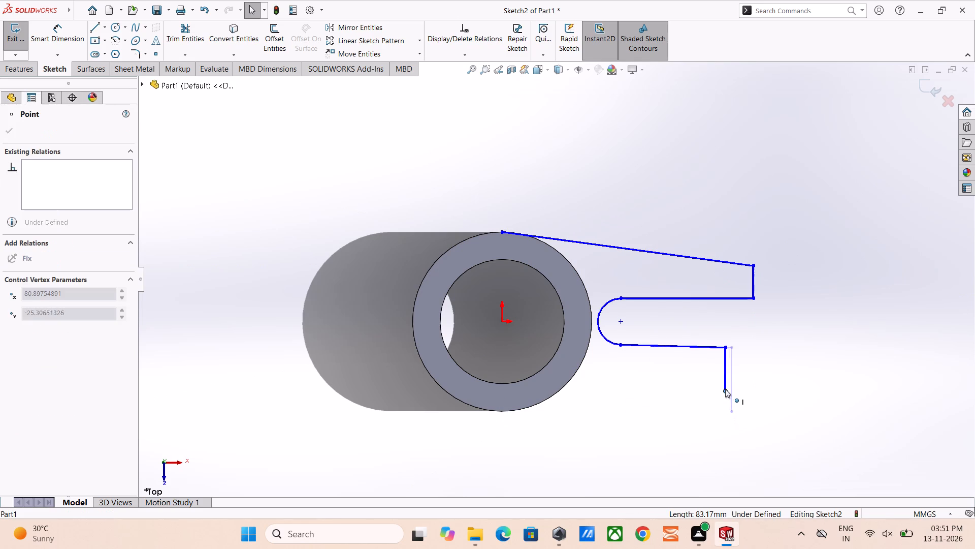
pyautogui.moveTo(725, 389); pyautogui.dragTo(748, 372)
# Draw a sloped line from the lower prong's free corner to the ring's bottom quadrant.
pyautogui.moveTo(761, 403); pyautogui.dragTo(709, 443, button='right')
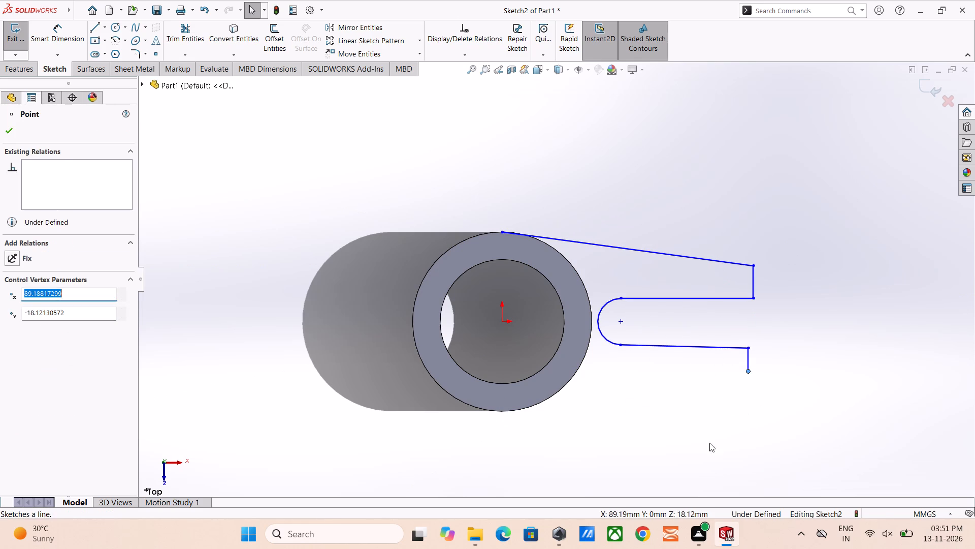
pyautogui.moveTo(709, 443); pyautogui.dragTo(700, 450, button='right')
pyautogui.moveTo(747, 372); pyautogui.dragTo(738, 377)
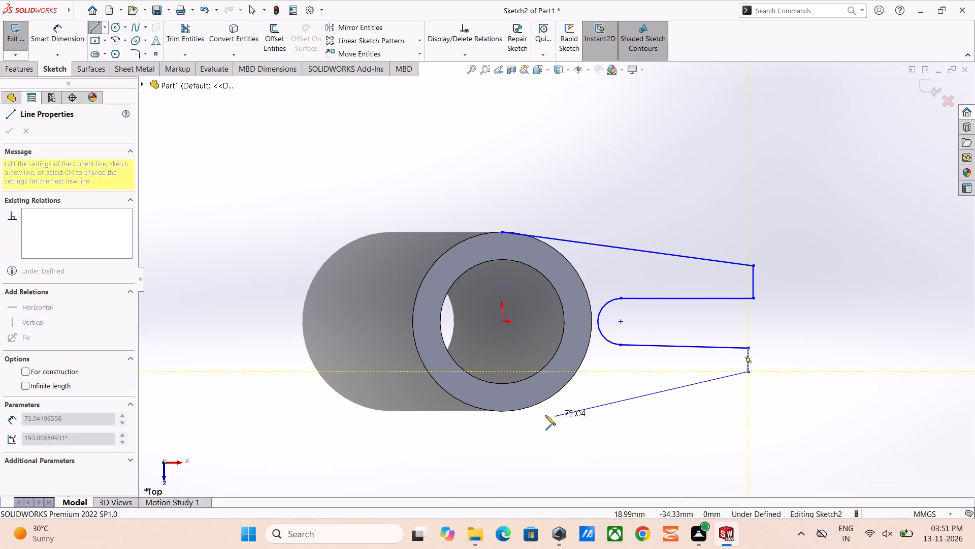
pyautogui.click(503, 412)
pyautogui.rightClick(549, 425)
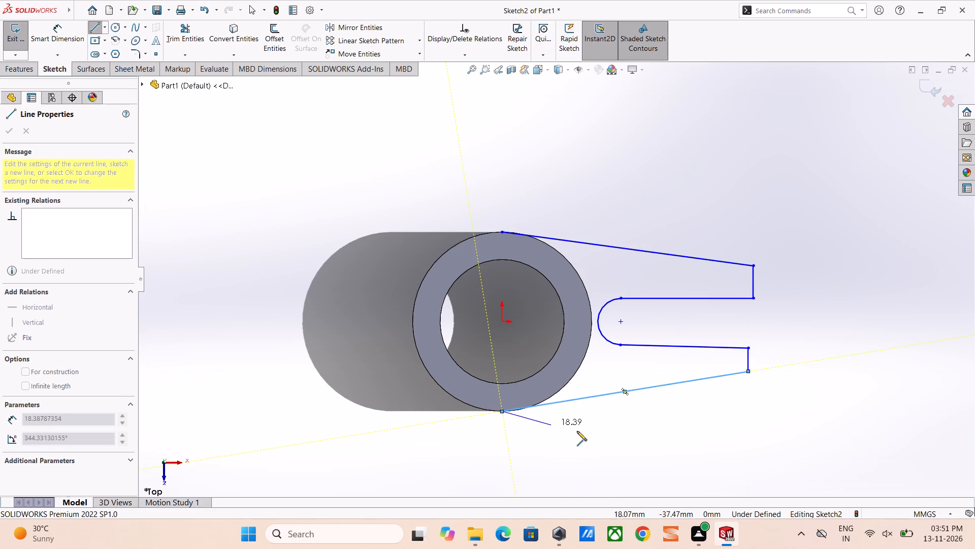
pyautogui.click(601, 411)
# Add a Tangent relation between the new lower sloped line and the ring's outer edge.
pyautogui.click(545, 403)
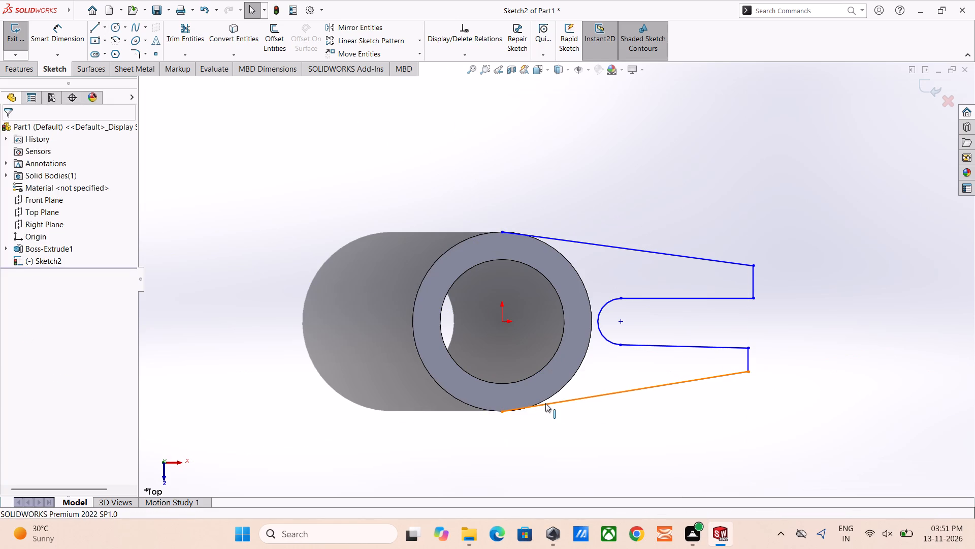
pyautogui.keyDown('ctrl'); pyautogui.click(547, 398); pyautogui.keyUp('ctrl')
pyautogui.click(574, 356)
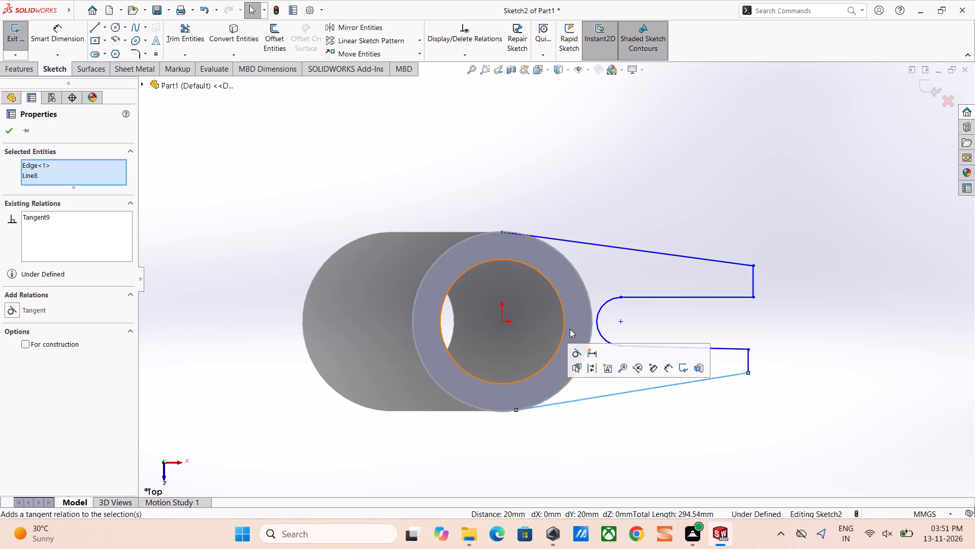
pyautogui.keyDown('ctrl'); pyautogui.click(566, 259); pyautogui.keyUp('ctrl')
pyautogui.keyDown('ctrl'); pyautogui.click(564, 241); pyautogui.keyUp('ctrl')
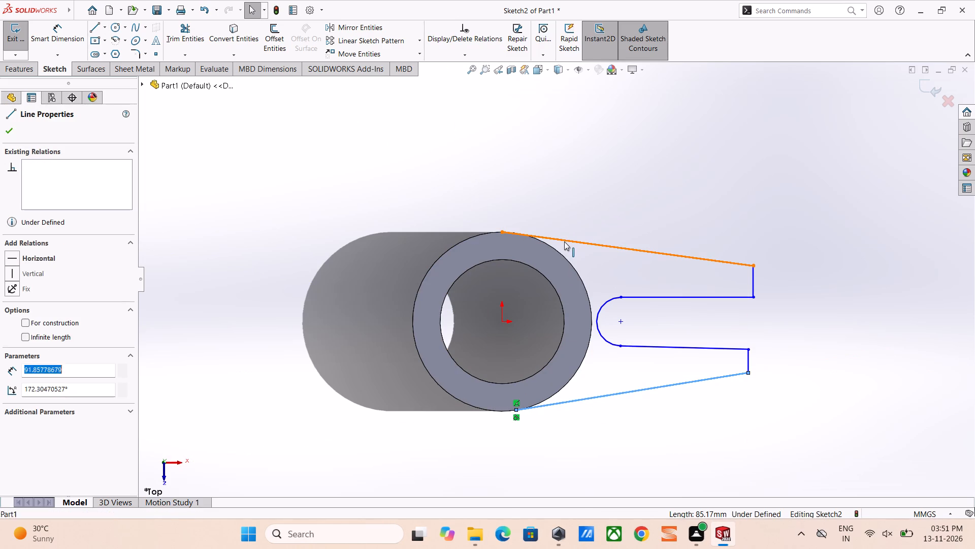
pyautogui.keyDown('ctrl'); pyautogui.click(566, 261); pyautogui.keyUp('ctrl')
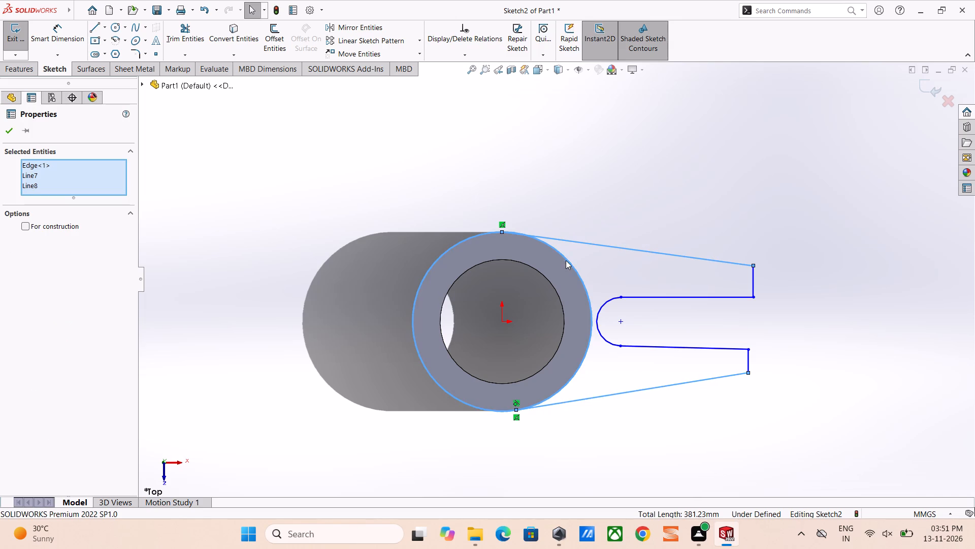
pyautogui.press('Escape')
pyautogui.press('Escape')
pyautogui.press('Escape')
# Add a Tangent relation between the upper sloped line and the ring's outer edge.
pyautogui.click(555, 237)
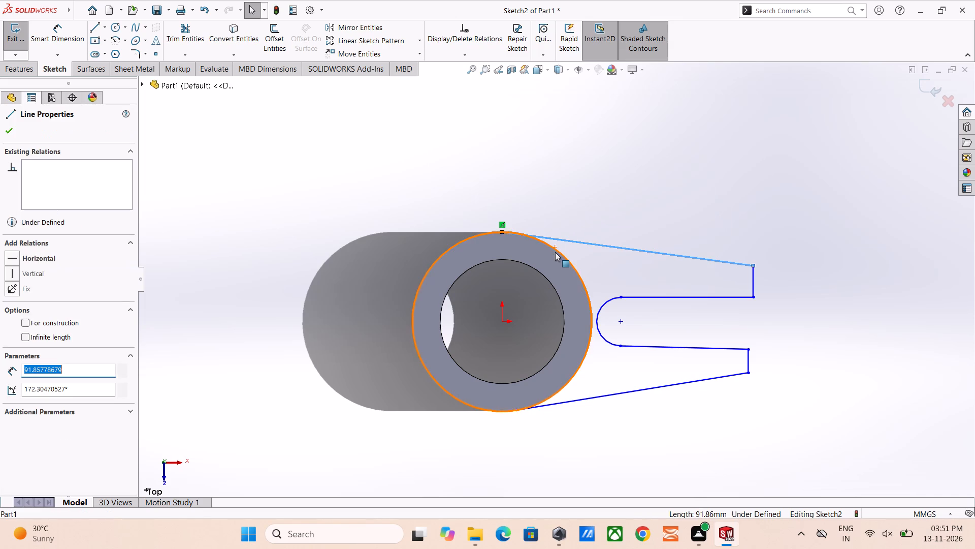
pyautogui.keyDown('ctrl'); pyautogui.click(555, 253); pyautogui.keyUp('ctrl')
pyautogui.keyDown('ctrl'); pyautogui.click(560, 252); pyautogui.keyUp('ctrl')
pyautogui.keyDown('ctrl'); pyautogui.click(560, 263); pyautogui.keyUp('ctrl')
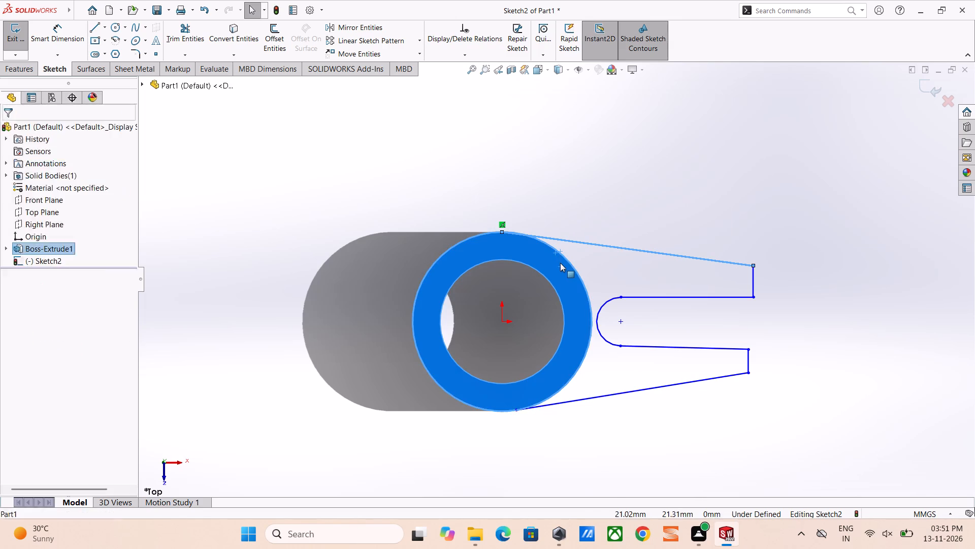
pyautogui.keyDown('ctrl'); pyautogui.click(565, 257); pyautogui.keyUp('ctrl')
pyautogui.keyDown('ctrl'); pyautogui.click(565, 257); pyautogui.keyUp('ctrl')
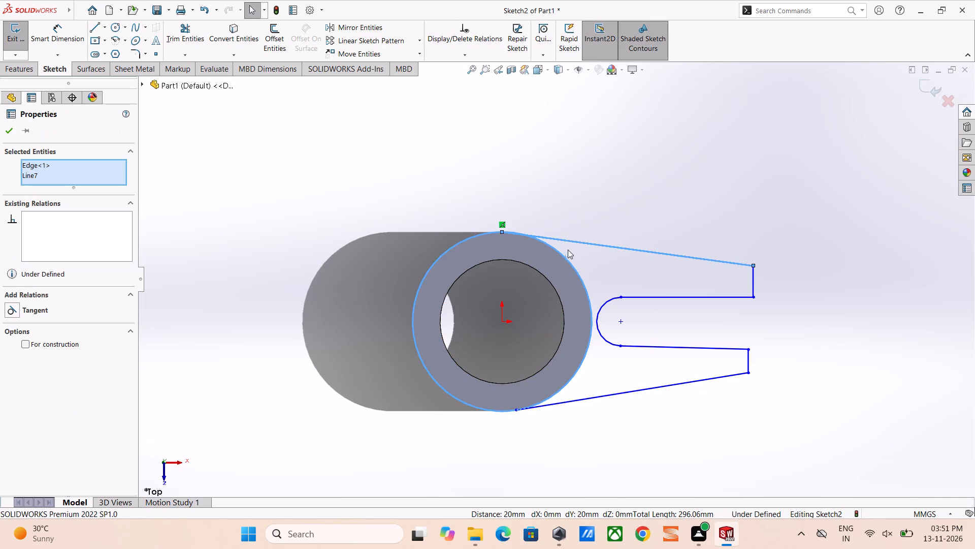
pyautogui.click(595, 212)
pyautogui.click(573, 176)
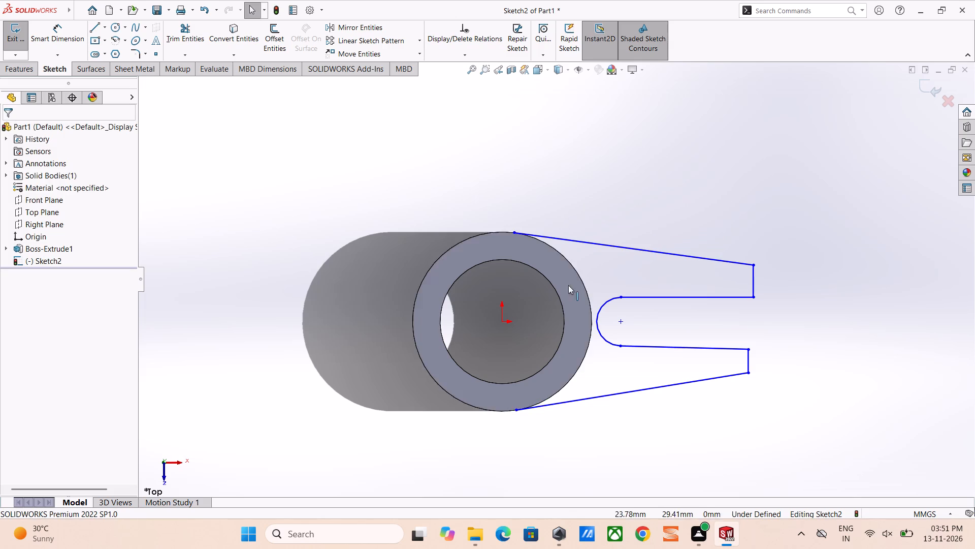
# Slide the lower line's tangent point along the ring's edge near the bottom quadrant, making the line's slope slightly shallower.
pyautogui.moveTo(515, 409); pyautogui.dragTo(536, 403)
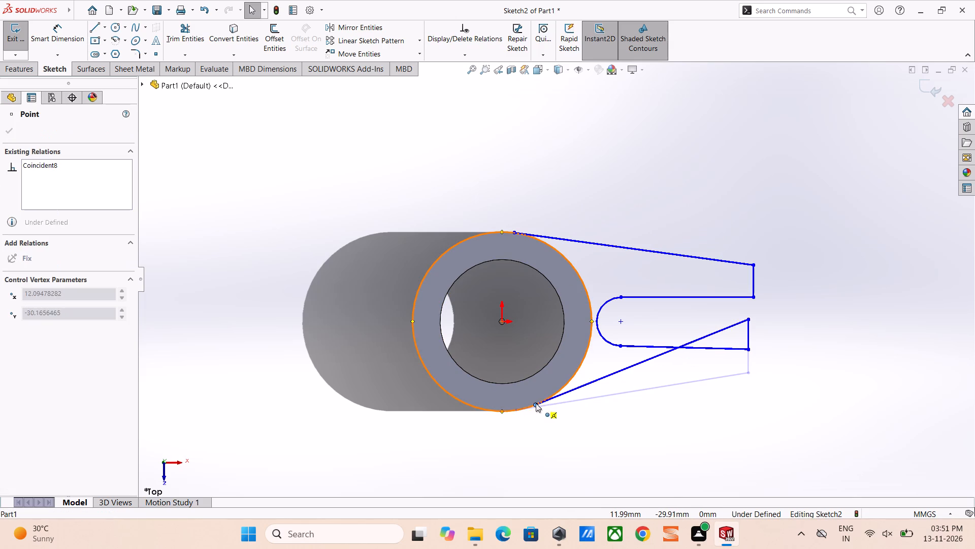
pyautogui.moveTo(536, 403); pyautogui.dragTo(516, 413)
pyautogui.click(581, 455)
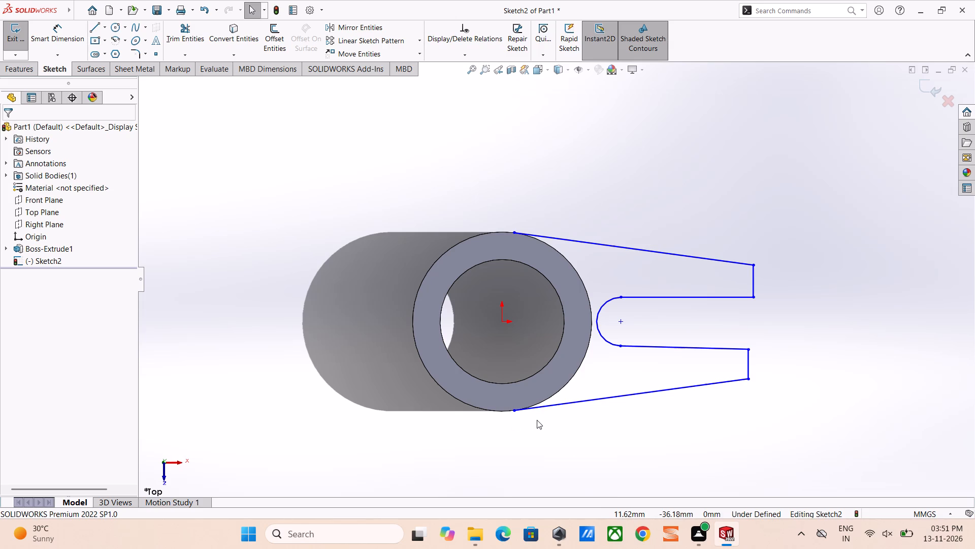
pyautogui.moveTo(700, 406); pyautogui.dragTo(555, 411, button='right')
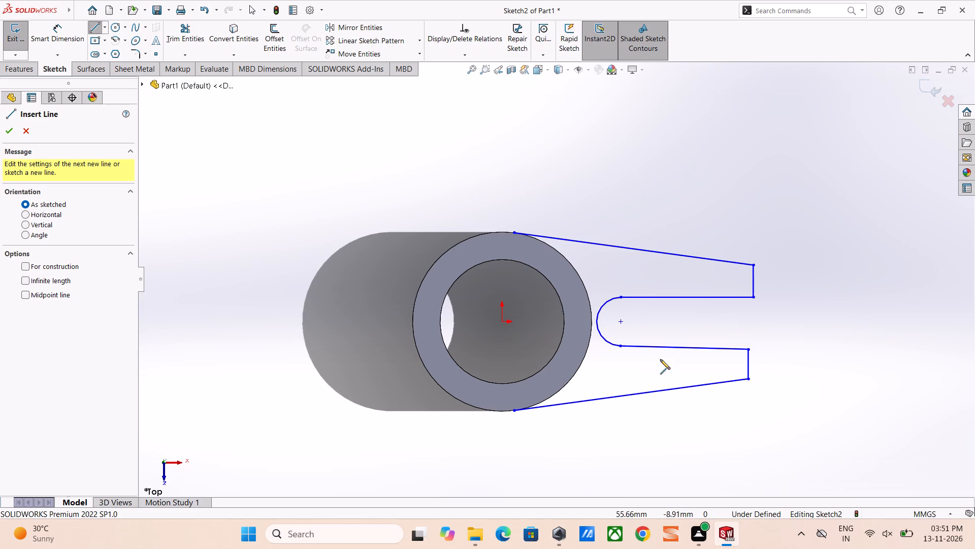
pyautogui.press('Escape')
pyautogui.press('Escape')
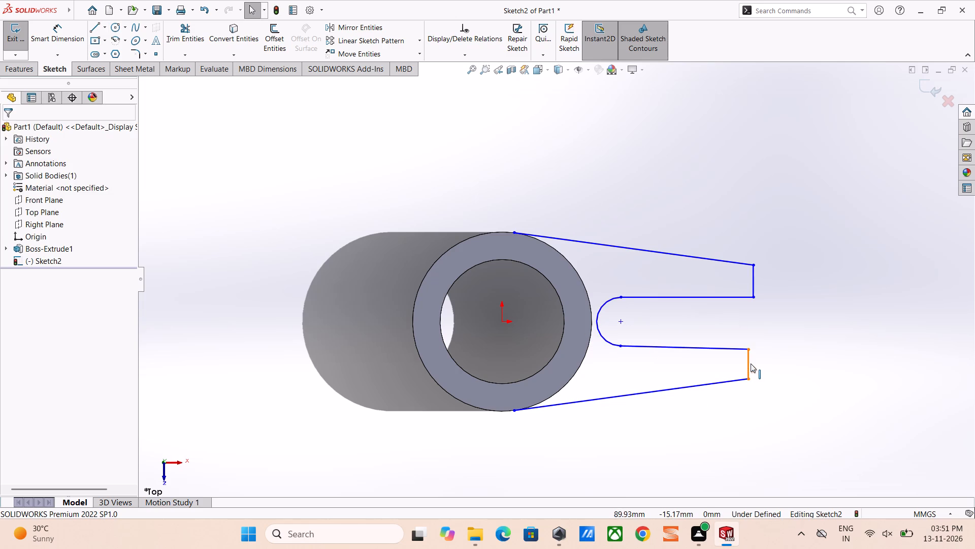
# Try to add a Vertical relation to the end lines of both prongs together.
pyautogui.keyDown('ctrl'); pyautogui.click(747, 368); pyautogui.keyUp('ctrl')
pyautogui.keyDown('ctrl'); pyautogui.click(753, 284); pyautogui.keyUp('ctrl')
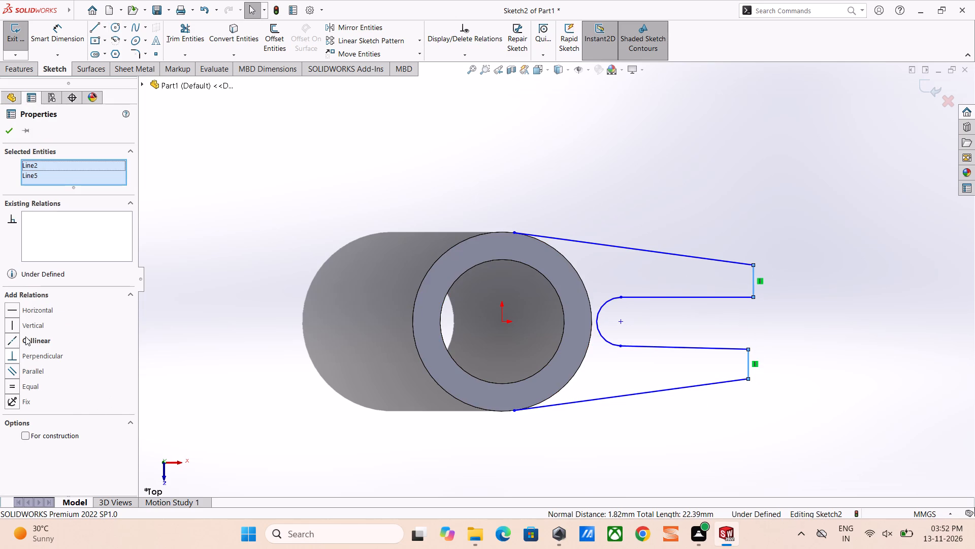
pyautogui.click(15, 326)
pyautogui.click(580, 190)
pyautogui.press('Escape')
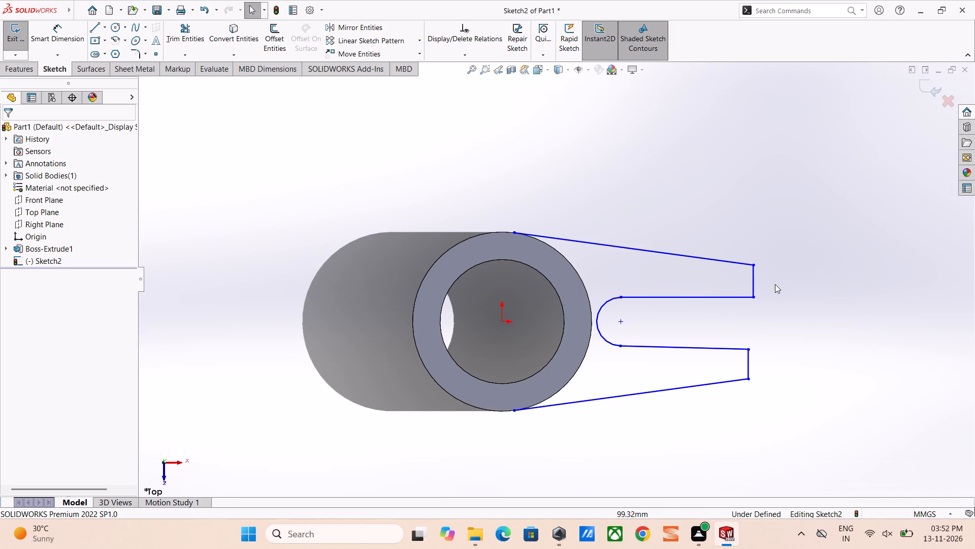
# Add an Equal relation between the end lines of the upper and lower prongs.
pyautogui.keyDown('ctrl'); pyautogui.click(753, 276); pyautogui.keyUp('ctrl')
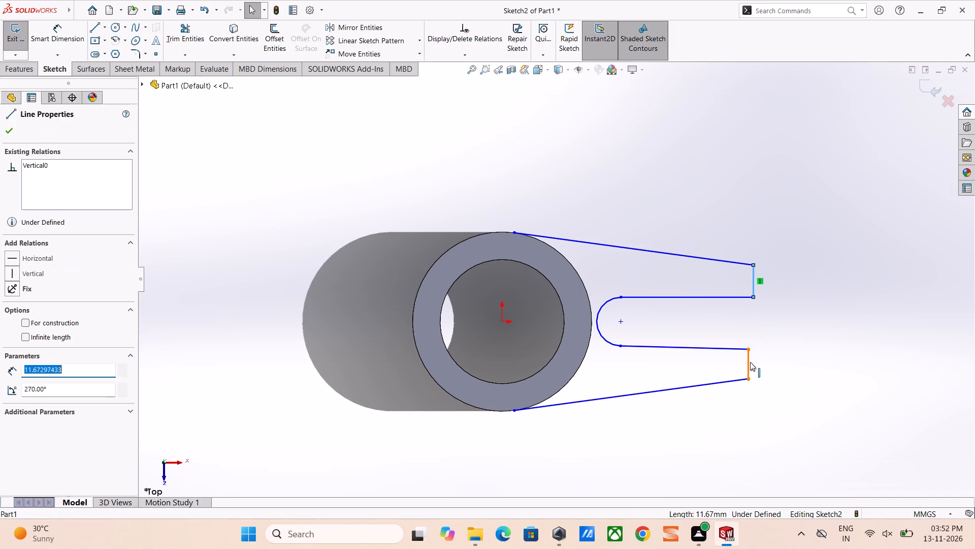
pyautogui.keyDown('ctrl'); pyautogui.click(749, 363); pyautogui.keyUp('ctrl')
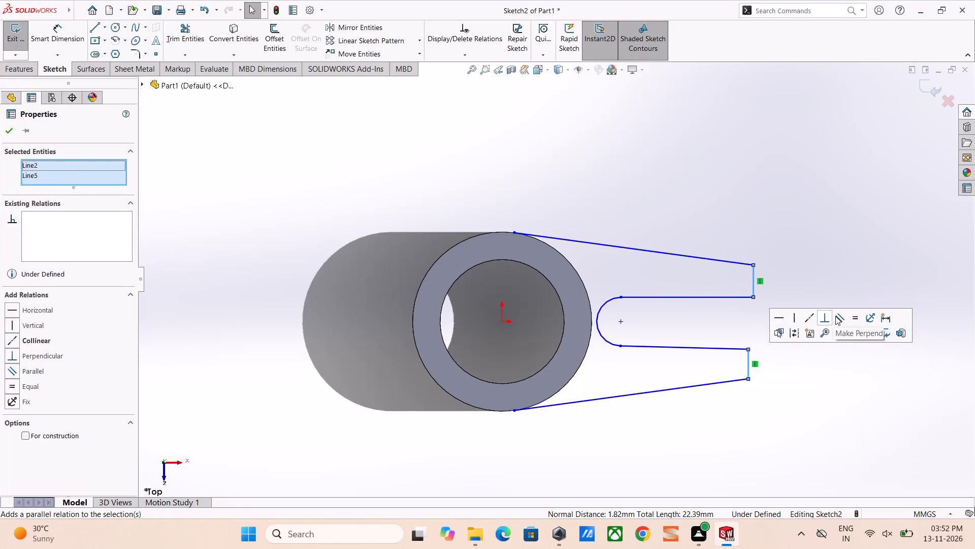
pyautogui.click(853, 317)
pyautogui.click(819, 279)
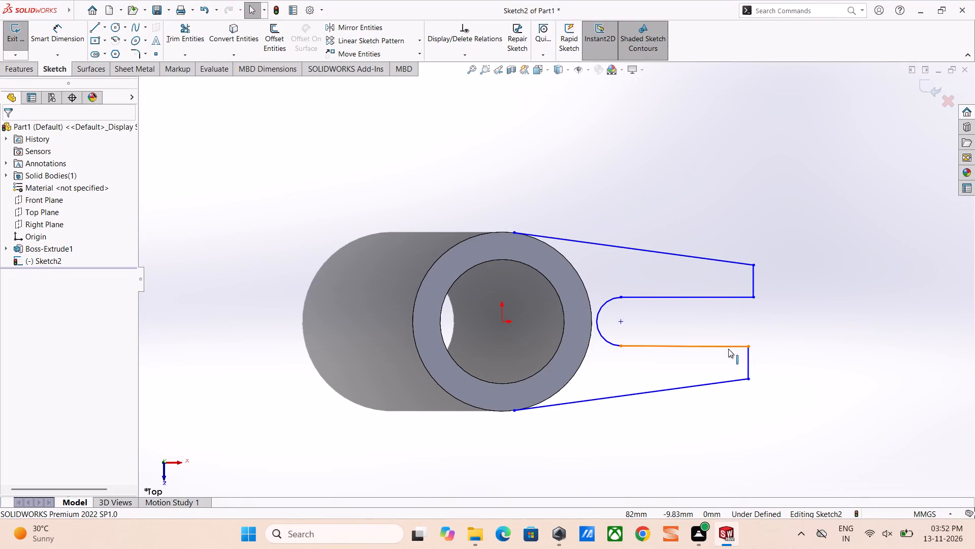
# Add a Horizontal relation to the slot's lower line.
pyautogui.click(728, 349)
pyautogui.click(758, 304)
pyautogui.click(790, 255)
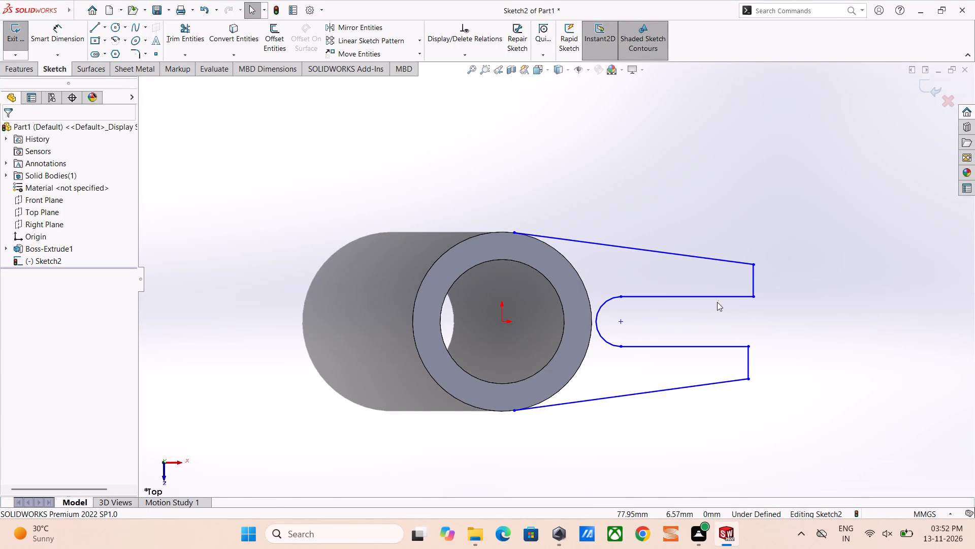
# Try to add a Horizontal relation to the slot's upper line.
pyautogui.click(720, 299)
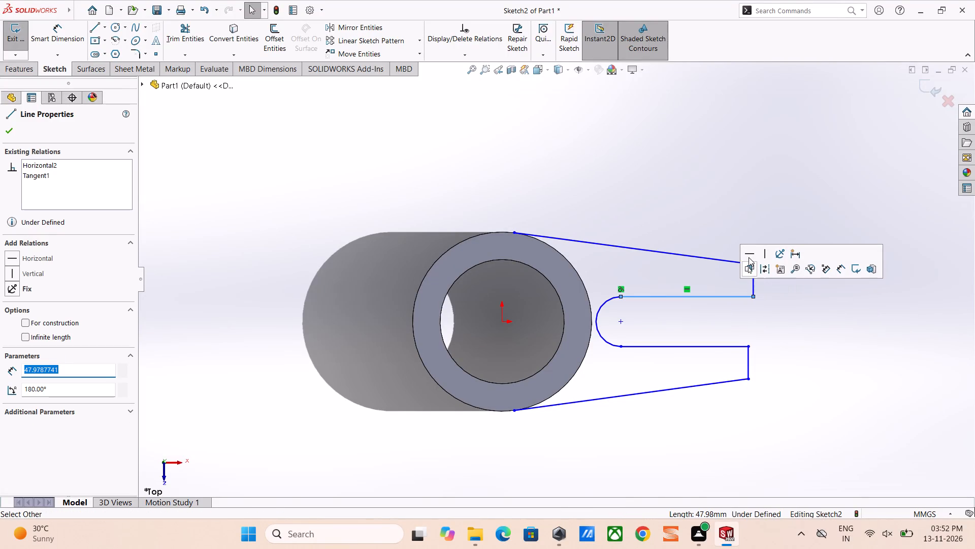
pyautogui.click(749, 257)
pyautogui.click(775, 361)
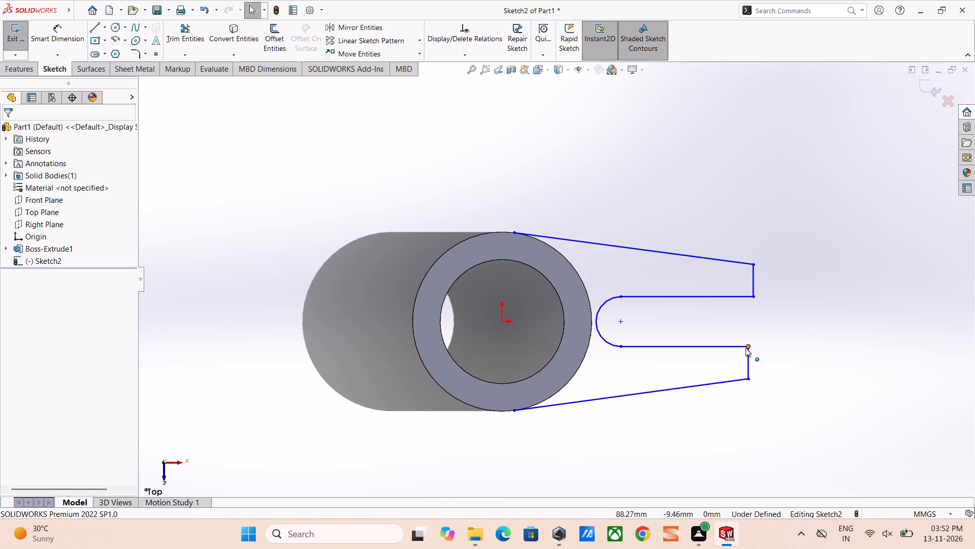
# Move the lower prong's end line outward until it lines up with the upper prong's end line.
pyautogui.moveTo(765, 359); pyautogui.dragTo(750, 361)
pyautogui.moveTo(748, 362); pyautogui.dragTo(758, 361)
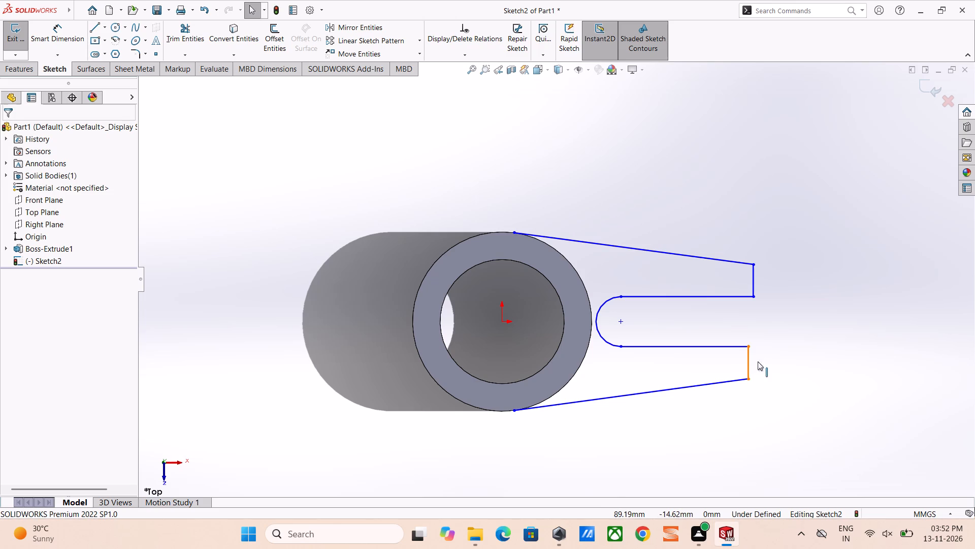
pyautogui.moveTo(758, 361); pyautogui.dragTo(754, 367)
pyautogui.click(785, 365)
pyautogui.click(754, 360)
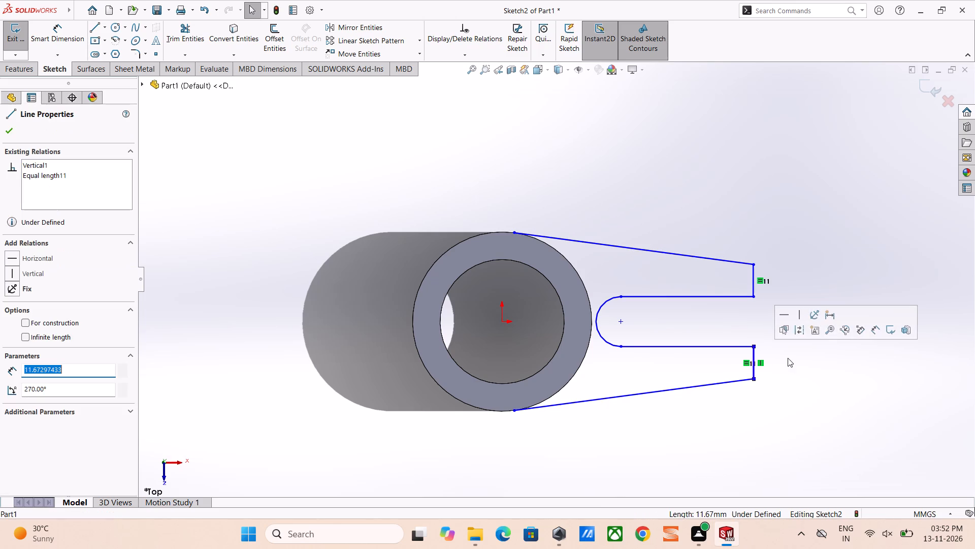
pyautogui.click(792, 360)
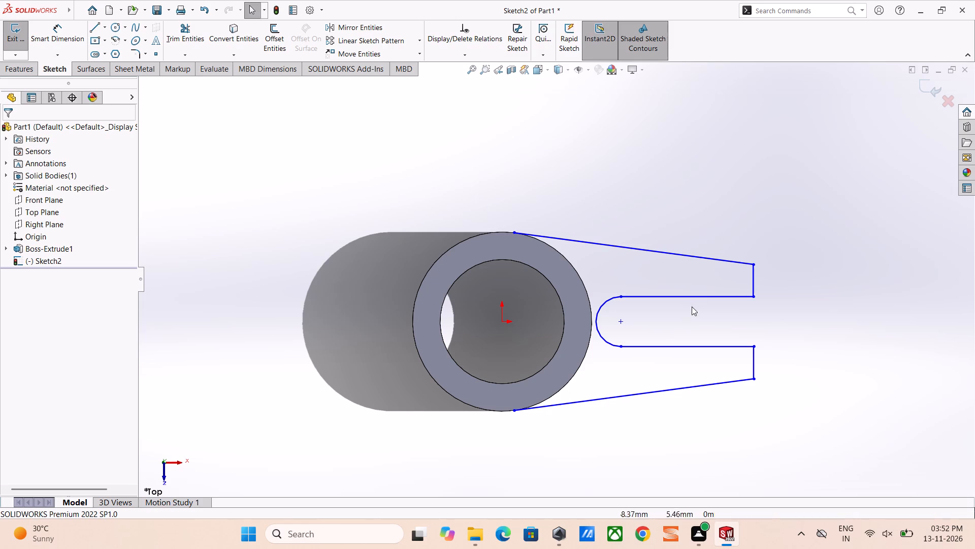
# Add an Equal relation between the slot's upper and lower lines.
pyautogui.keyDown('ctrl'); pyautogui.click(716, 345); pyautogui.keyUp('ctrl')
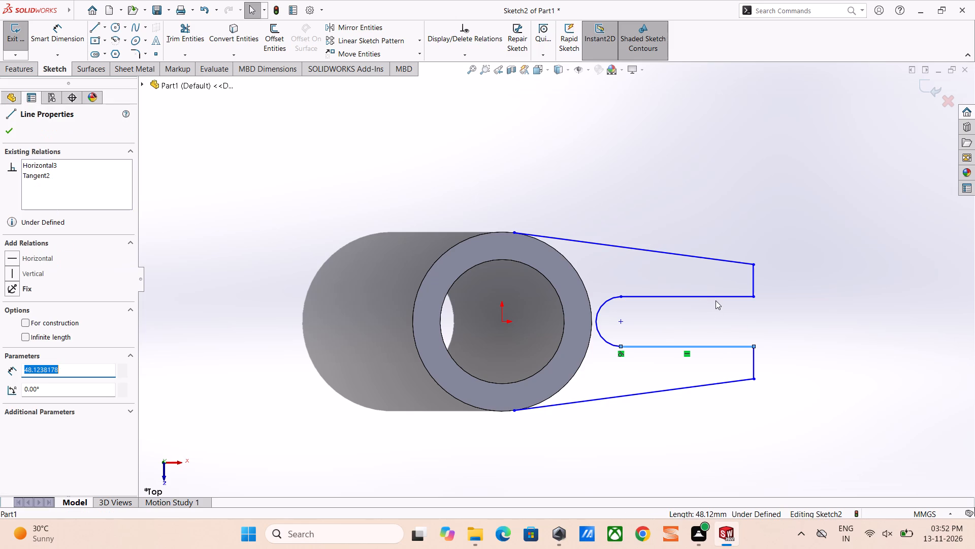
pyautogui.keyDown('ctrl'); pyautogui.click(716, 297); pyautogui.keyUp('ctrl')
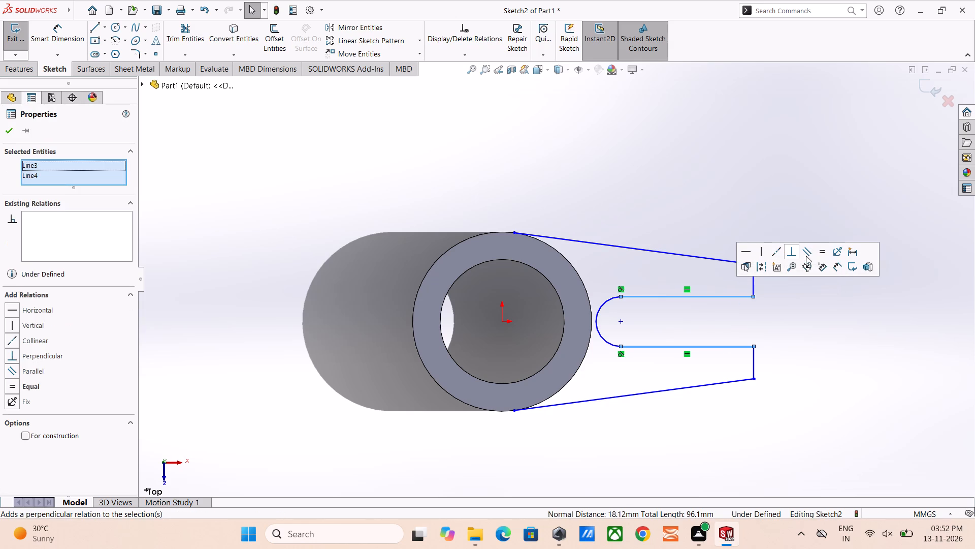
pyautogui.click(818, 255)
pyautogui.click(793, 316)
pyautogui.press('Escape')
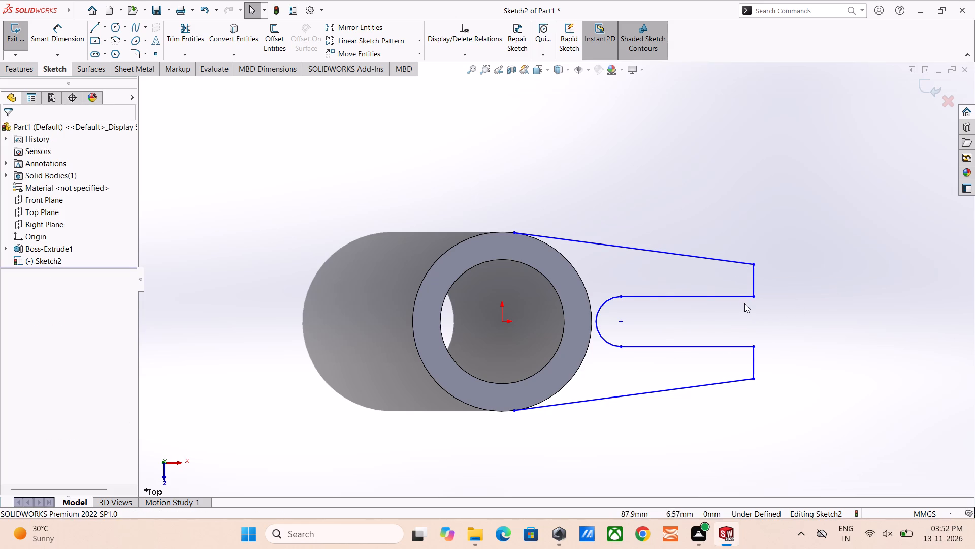
# Add a Vertical relation between the two prongs' inner corner points at the open end of the slot.
pyautogui.click(753, 299)
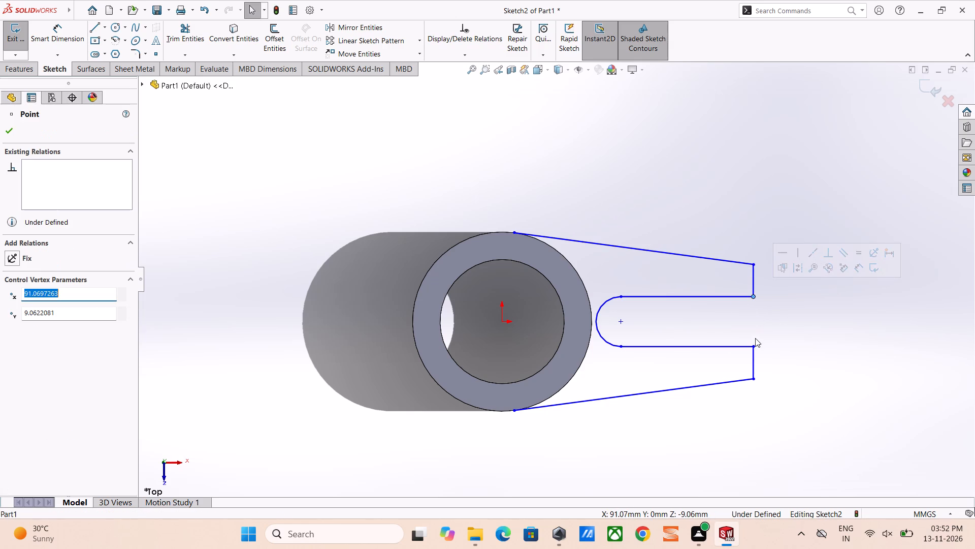
pyautogui.keyDown('ctrl'); pyautogui.click(755, 346); pyautogui.keyUp('ctrl')
pyautogui.click(799, 300)
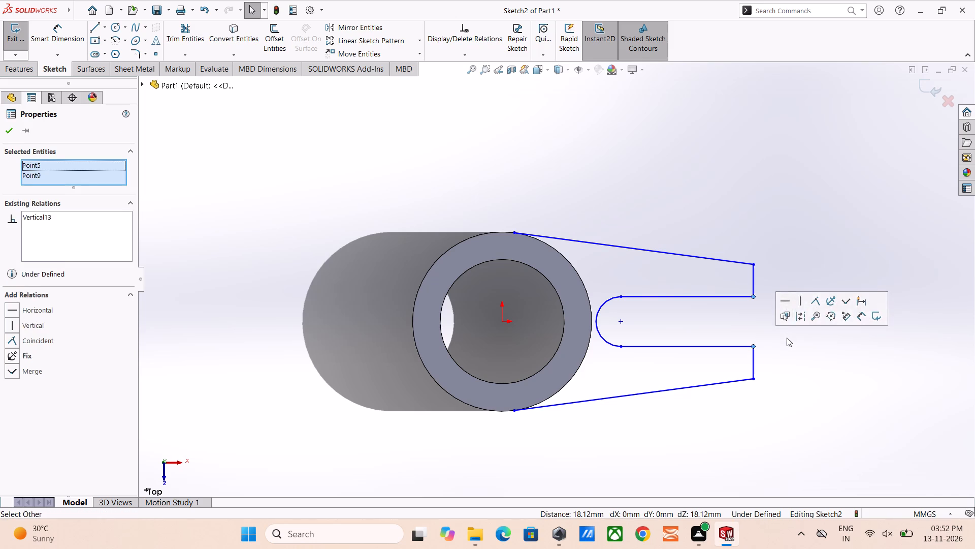
pyautogui.click(789, 341)
pyautogui.press('Escape')
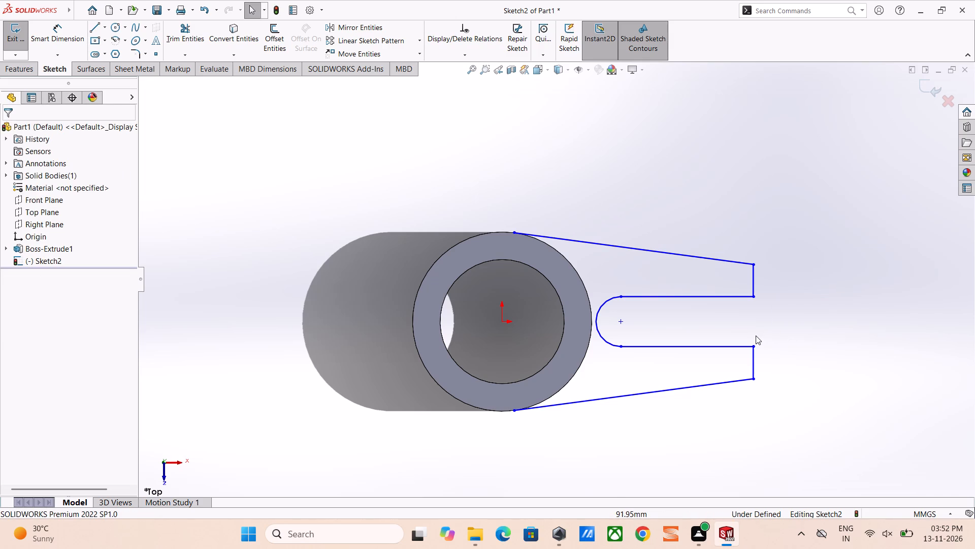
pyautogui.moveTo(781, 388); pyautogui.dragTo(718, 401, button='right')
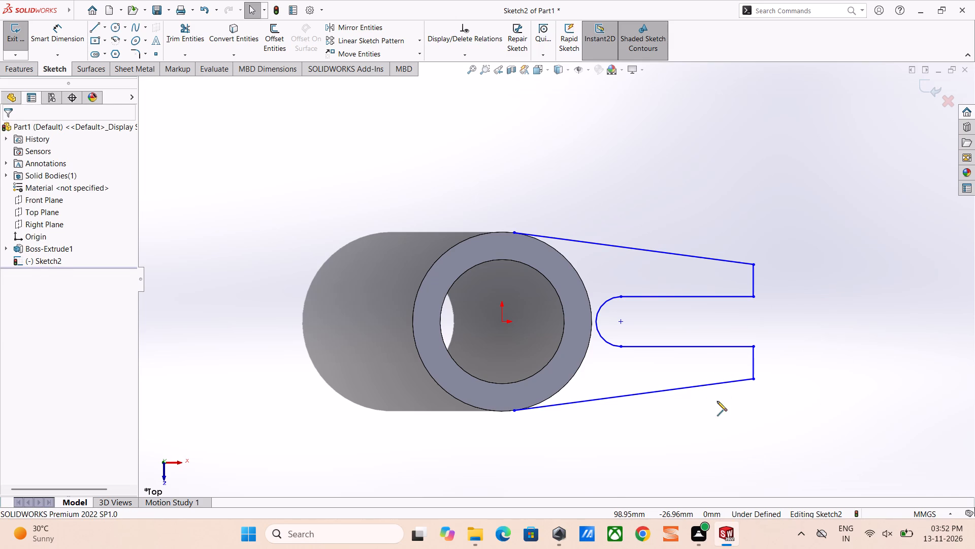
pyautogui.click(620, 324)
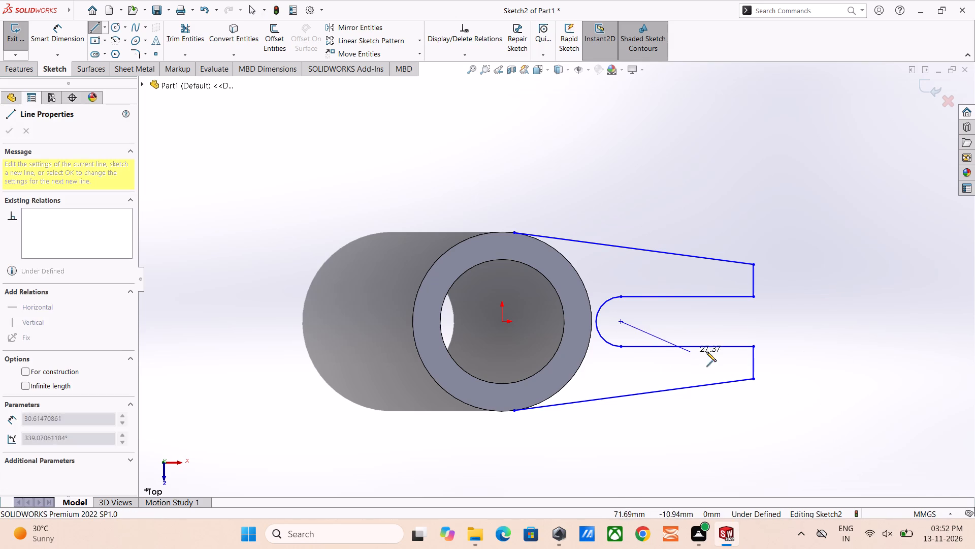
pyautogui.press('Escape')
# Dimension the distance from the slot arc's centre to the lower prong's end line as 32 mm.
pyautogui.moveTo(784, 330); pyautogui.dragTo(758, 242, button='right')
pyautogui.click(619, 321)
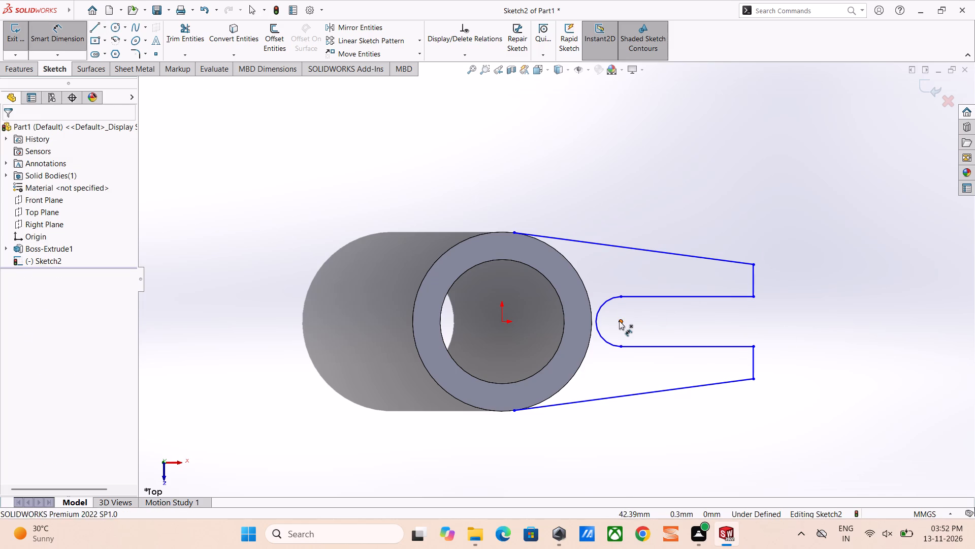
pyautogui.click(754, 360)
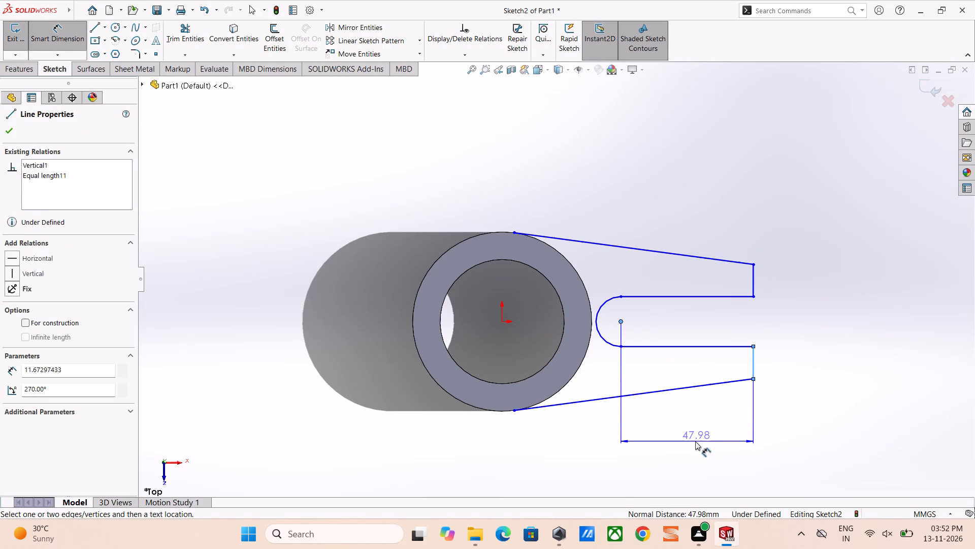
pyautogui.click(695, 441)
pyautogui.write('32')
pyautogui.press('Return')
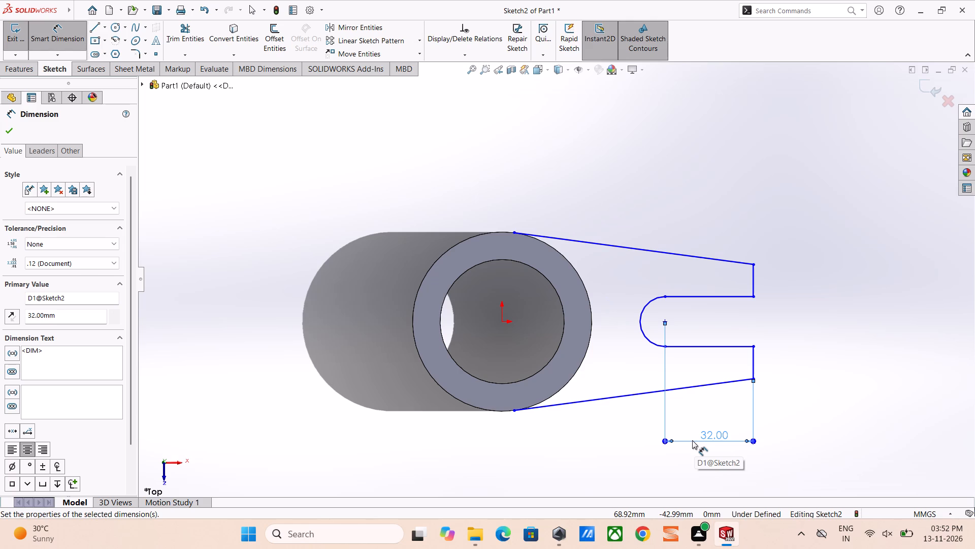
pyautogui.press('Escape')
# Dimension the overall fork width between the two prongs' outer corner points as 35 mm.
pyautogui.moveTo(773, 395); pyautogui.dragTo(772, 319, button='right')
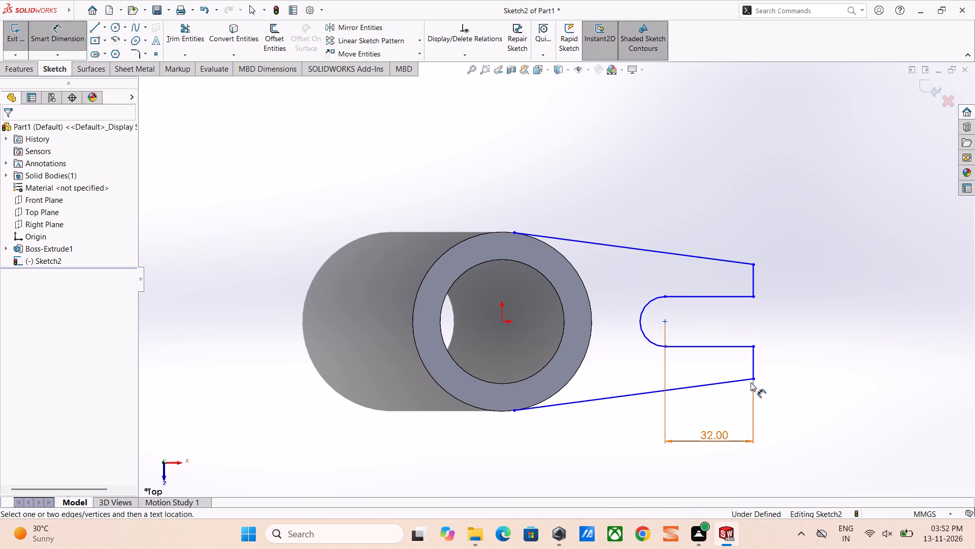
pyautogui.click(753, 379)
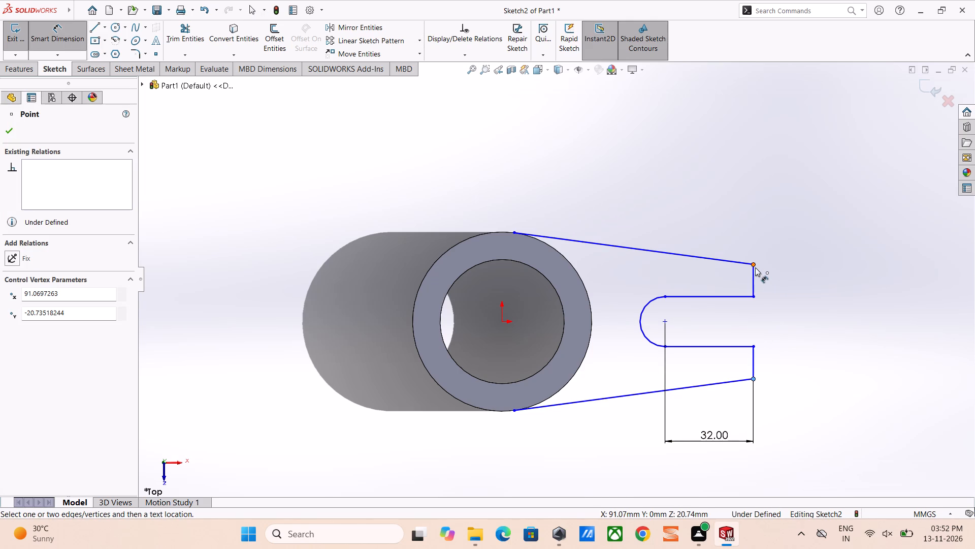
pyautogui.click(754, 266)
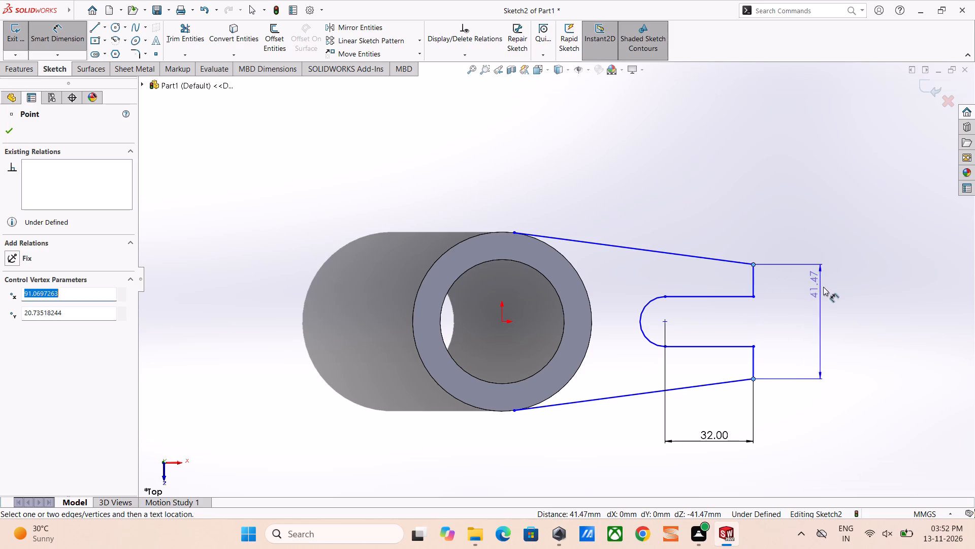
pyautogui.click(832, 312)
pyautogui.write('35')
pyautogui.press('Return')
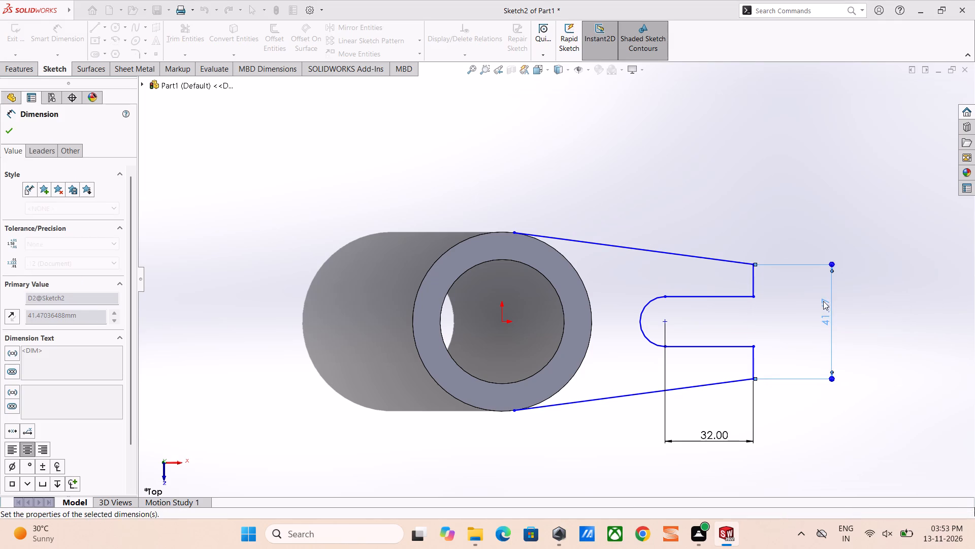
pyautogui.press('Escape')
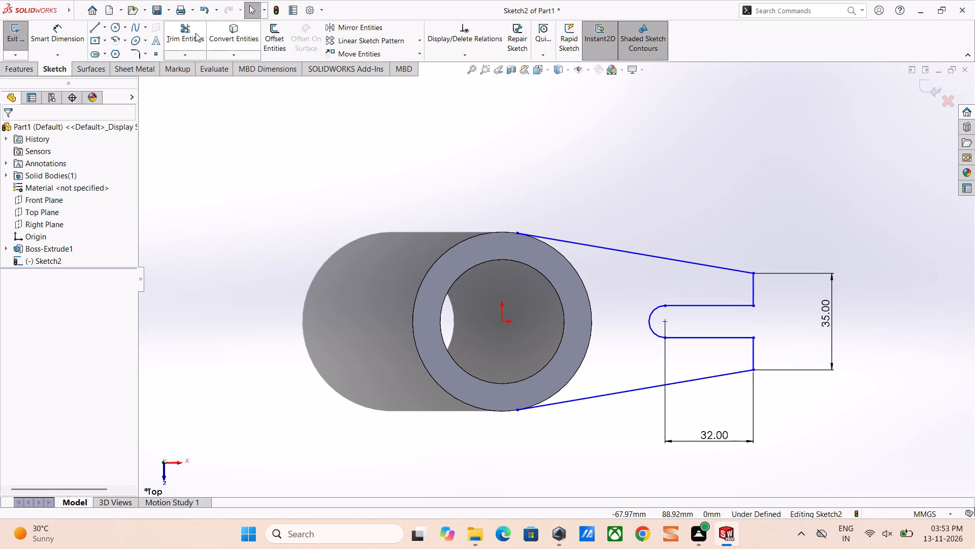
# Apply 5 mm sketch fillets to the outer end corners of both prongs, accepting removal of the equal-length relation.
pyautogui.click(140, 54)
pyautogui.press('5')
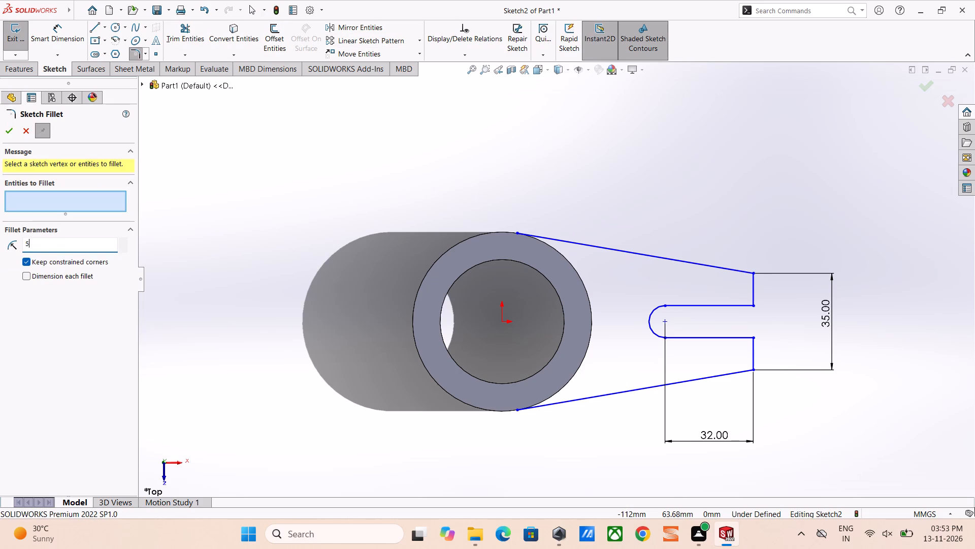
pyautogui.press('Return')
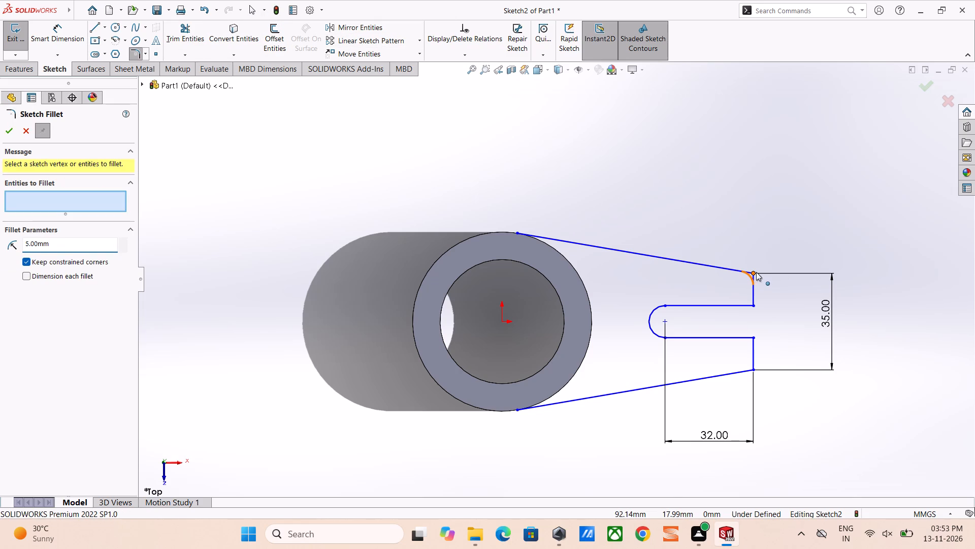
pyautogui.click(756, 272)
pyautogui.click(513, 282)
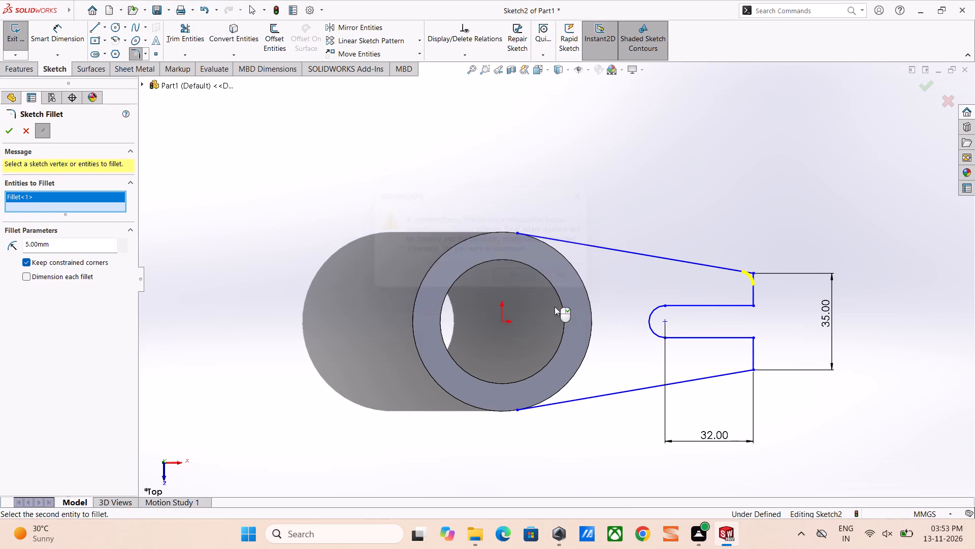
pyautogui.click(756, 372)
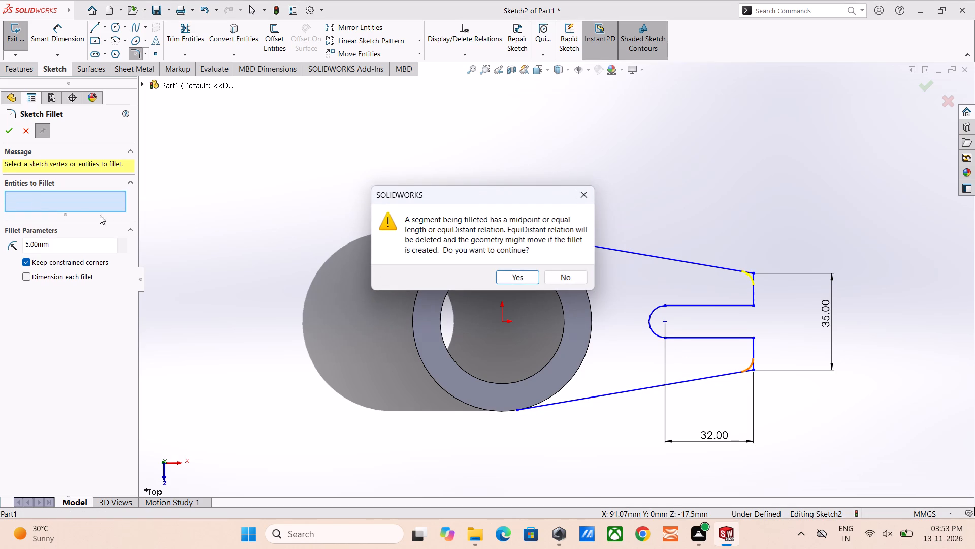
pyautogui.click(513, 277)
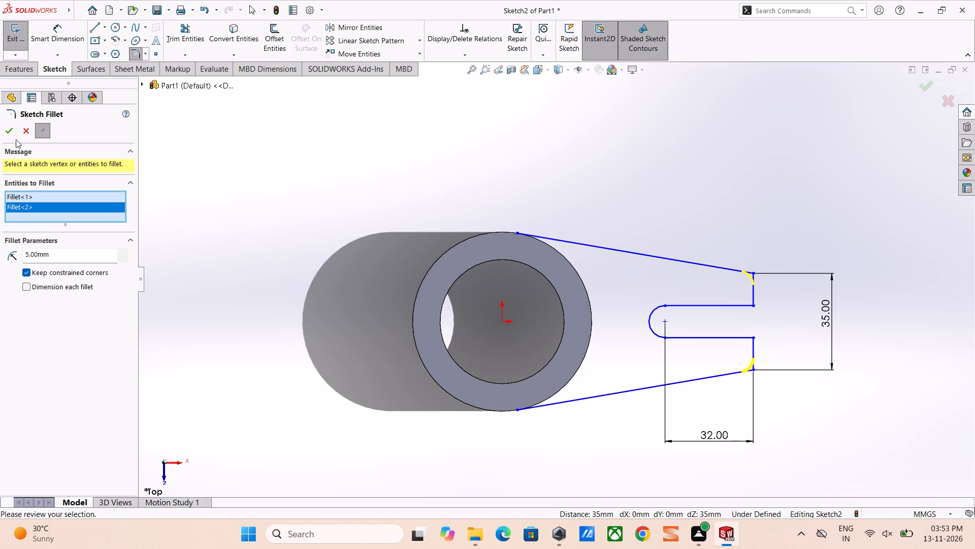
pyautogui.click(6, 132)
# Leave the Sketch Fillet command and move the R5.00 dimension text outward, clear of the lower prong's corner.
pyautogui.scroll(1, 533, 204)
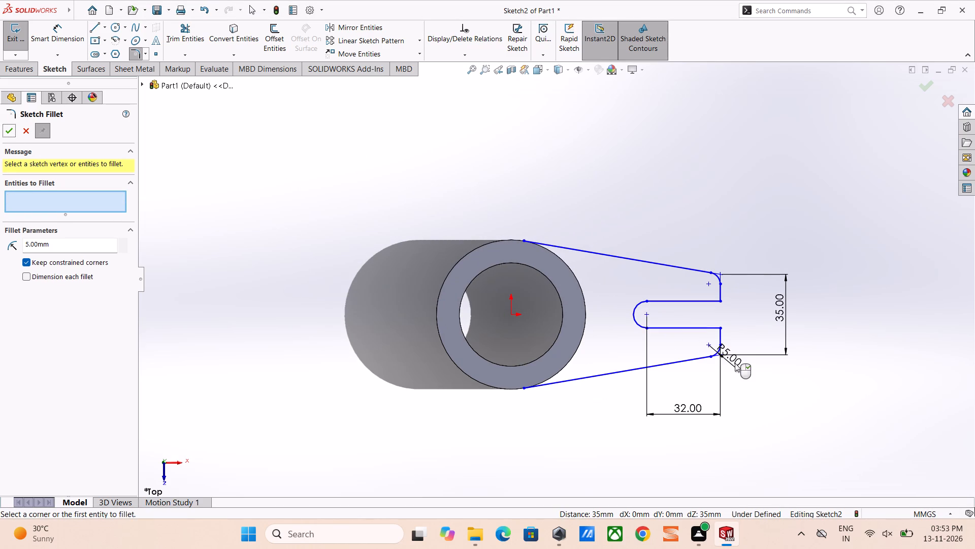
pyautogui.moveTo(735, 363); pyautogui.dragTo(769, 391)
pyautogui.click(786, 396)
pyautogui.moveTo(736, 358); pyautogui.dragTo(754, 376)
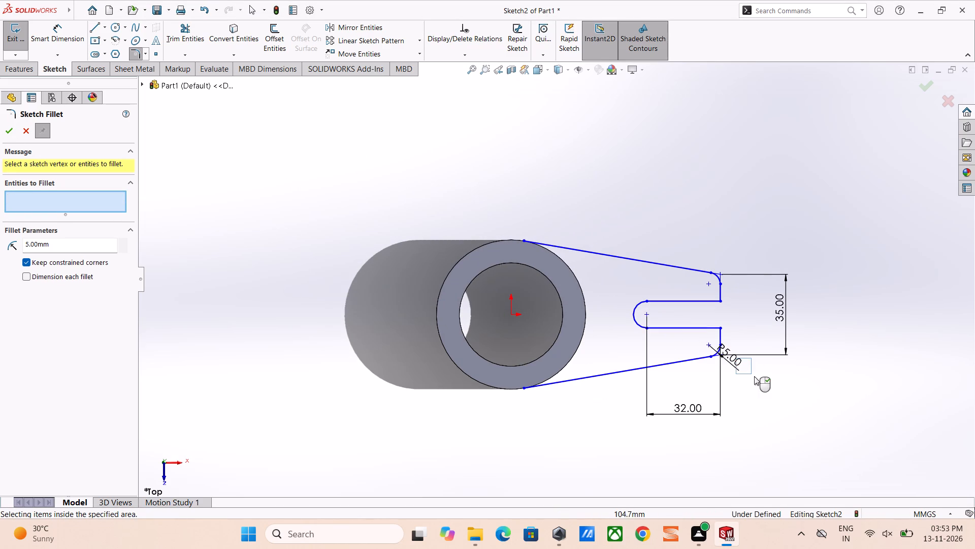
pyautogui.moveTo(754, 376); pyautogui.dragTo(766, 382)
pyautogui.press('Escape')
pyautogui.press('Escape')
pyautogui.moveTo(731, 360); pyautogui.dragTo(766, 386)
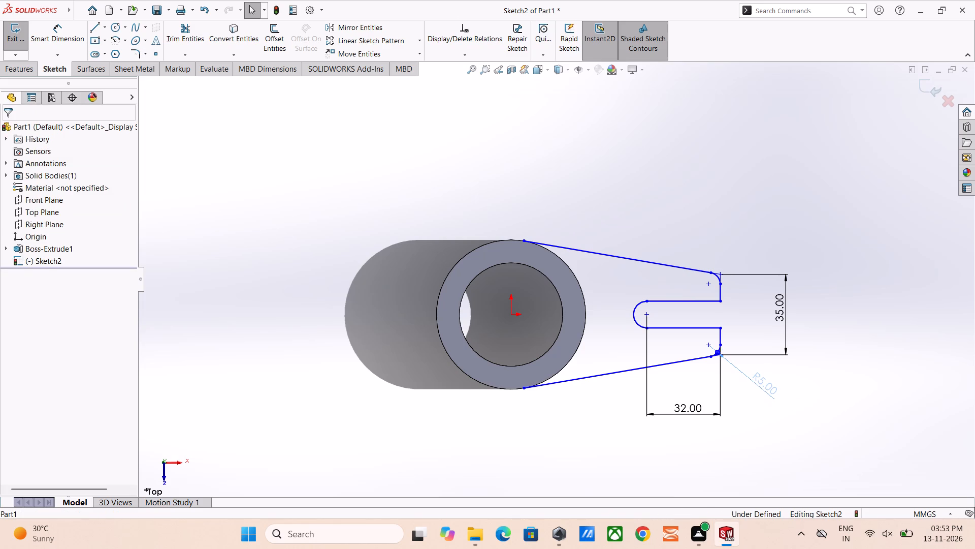
pyautogui.moveTo(766, 386); pyautogui.dragTo(766, 388)
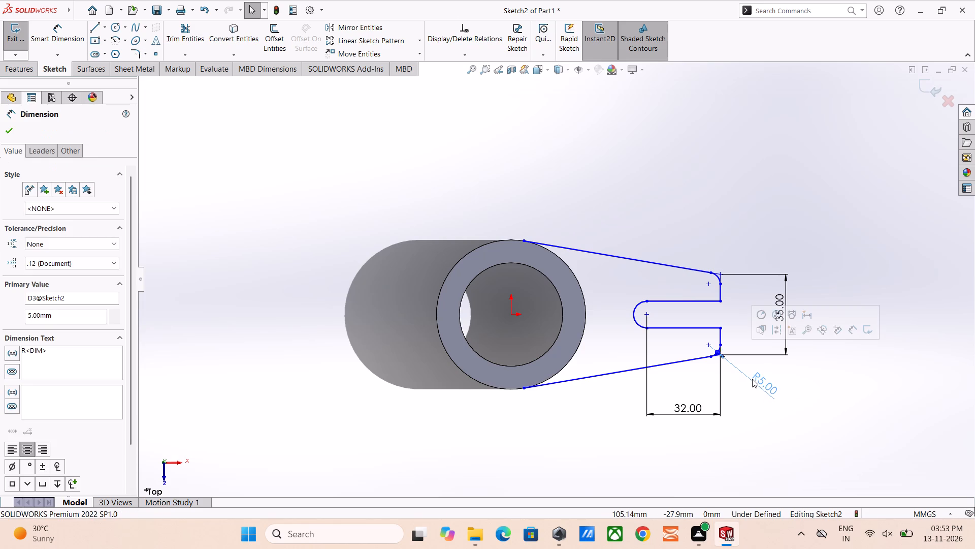
# Dimension the horizontal distance from the origin to the lower prong's inner end corner as 400 mm.
pyautogui.moveTo(779, 432); pyautogui.dragTo(703, 453, button='right')
pyautogui.moveTo(734, 467); pyautogui.dragTo(734, 435, button='right')
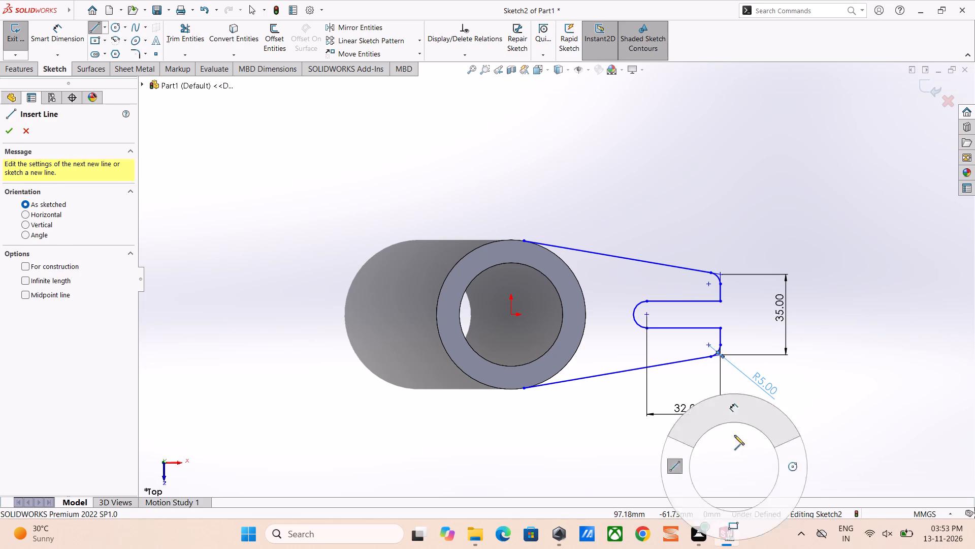
pyautogui.moveTo(734, 435); pyautogui.dragTo(734, 300, button='right')
pyautogui.click(510, 314)
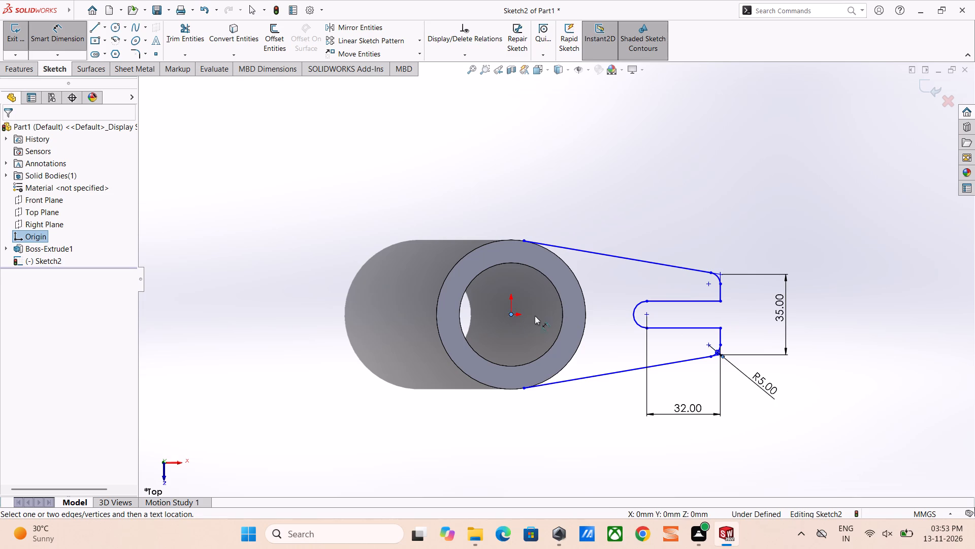
pyautogui.click(721, 327)
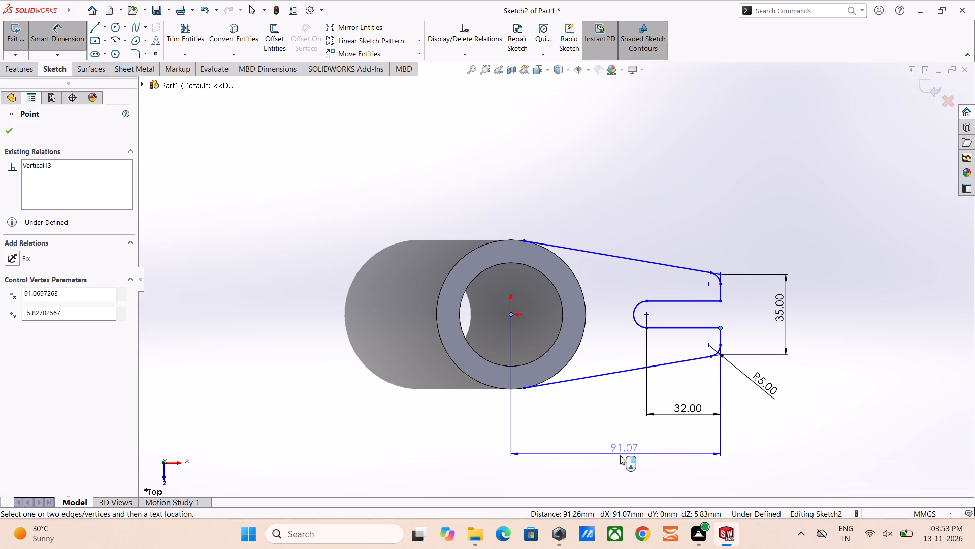
pyautogui.click(617, 459)
pyautogui.write('400')
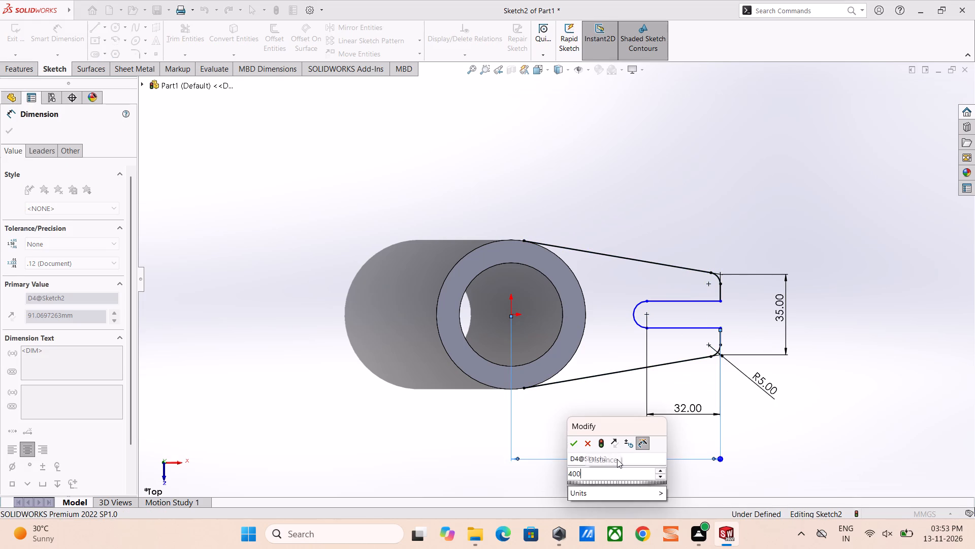
pyautogui.press('Return')
pyautogui.scroll(3, 656, 429)
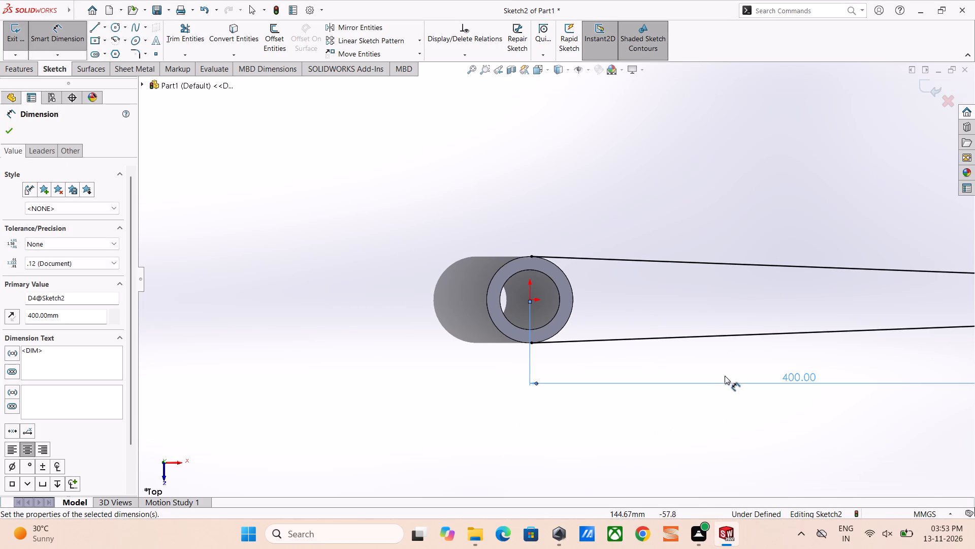
# Set the horizontal distance from the origin to the prong's inner end corner to 100 mm.
pyautogui.doubleClick(807, 382)
pyautogui.write('100')
pyautogui.press('Return')
pyautogui.click(707, 440)
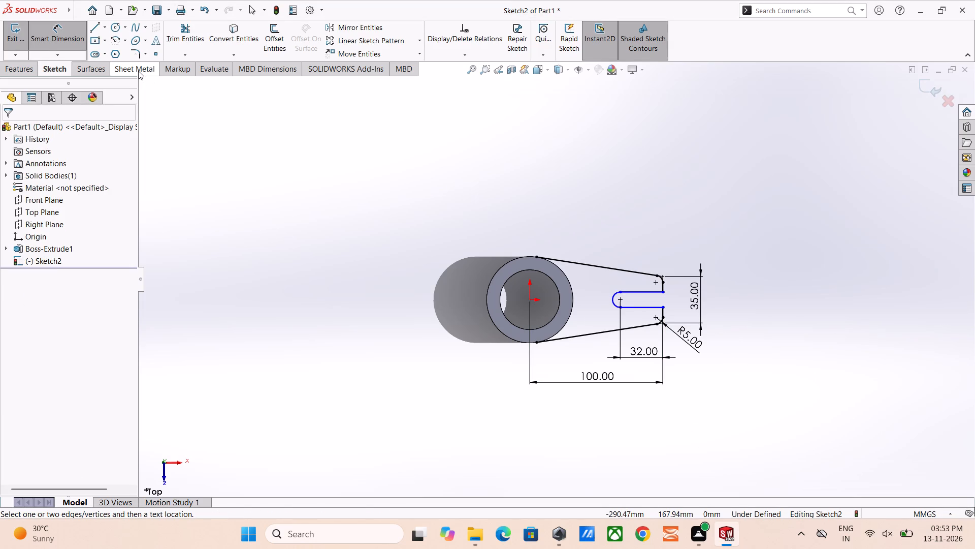
pyautogui.press('Escape')
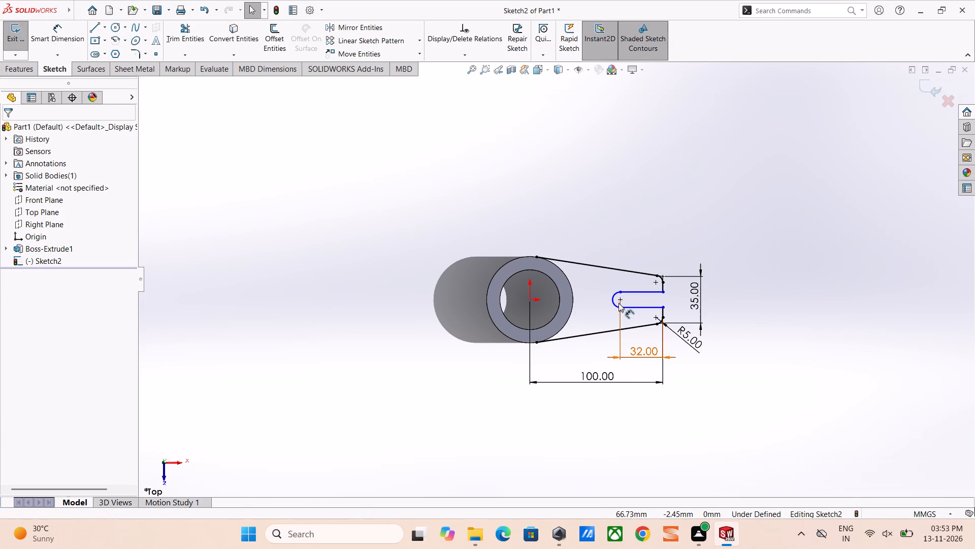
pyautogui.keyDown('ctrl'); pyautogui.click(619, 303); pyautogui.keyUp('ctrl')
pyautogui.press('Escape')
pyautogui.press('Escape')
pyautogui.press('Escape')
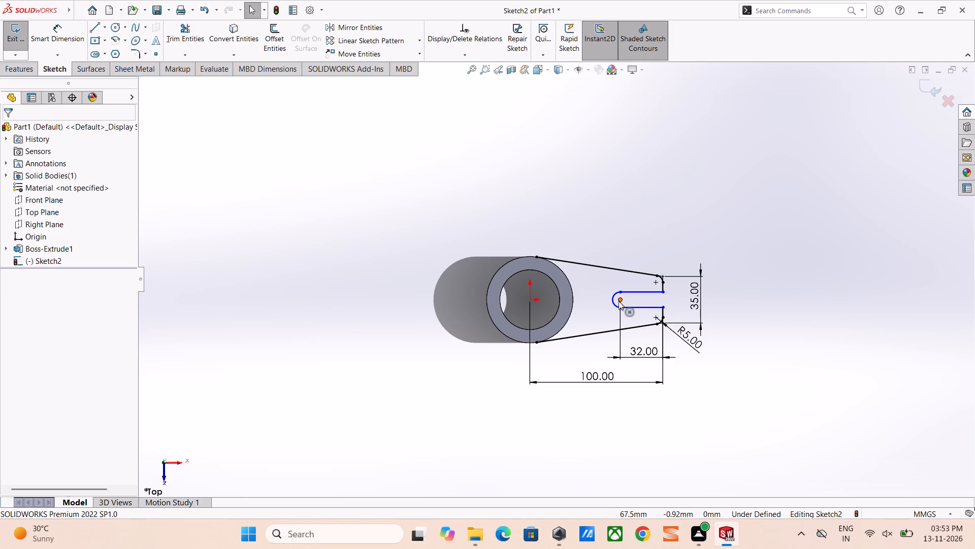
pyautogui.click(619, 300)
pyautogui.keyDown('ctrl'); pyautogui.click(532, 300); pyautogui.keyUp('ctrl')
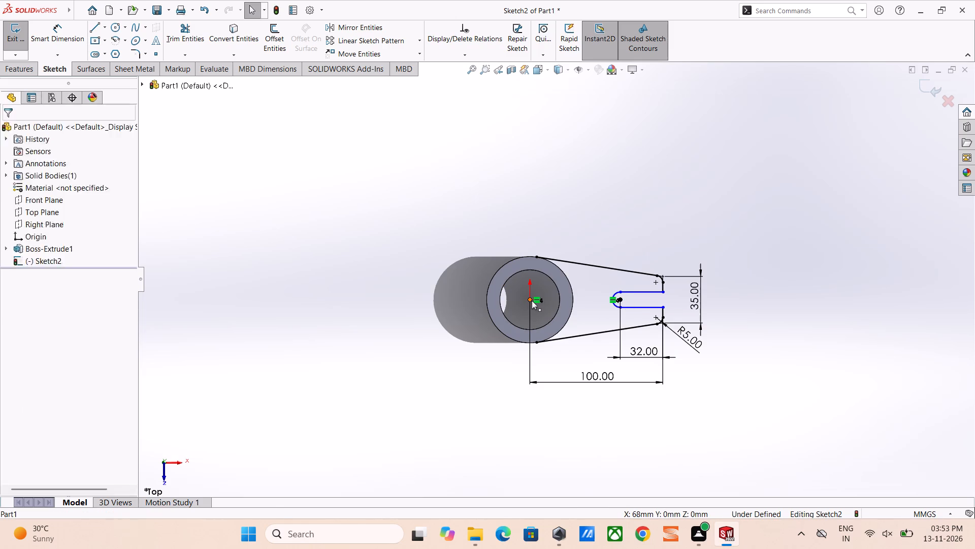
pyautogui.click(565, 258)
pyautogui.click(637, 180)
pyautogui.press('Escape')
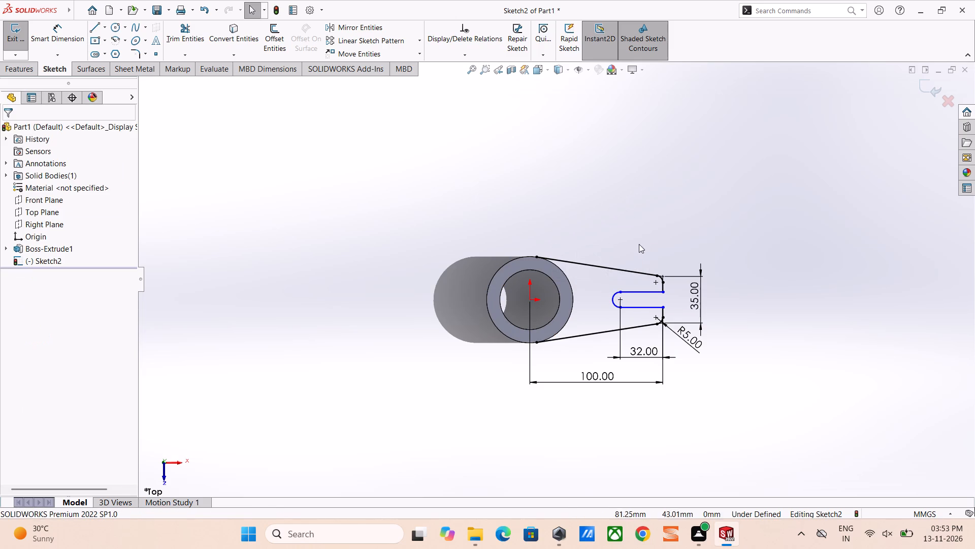
# Dimension the slot width between its two parallel edges as 18 mm.
pyautogui.moveTo(713, 294); pyautogui.dragTo(681, 153, button='right')
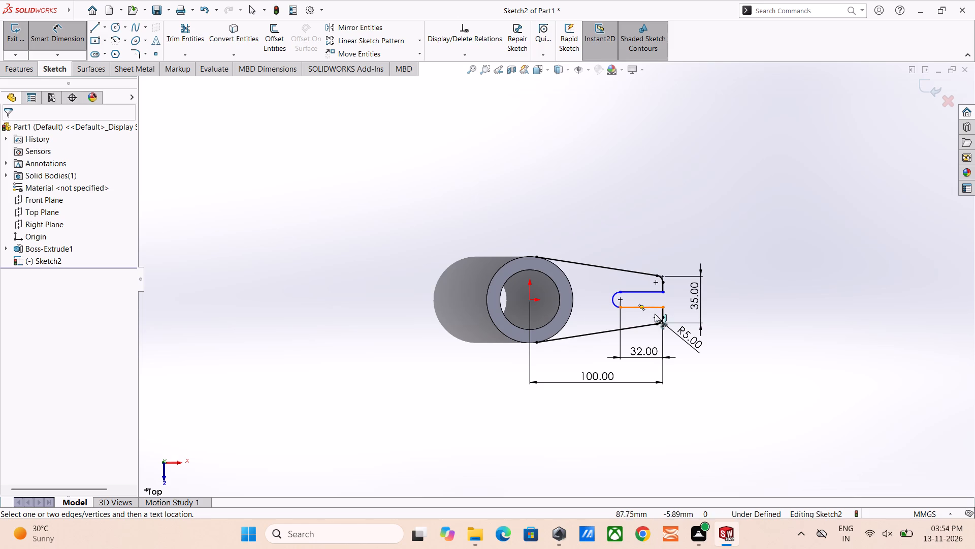
pyautogui.click(645, 309)
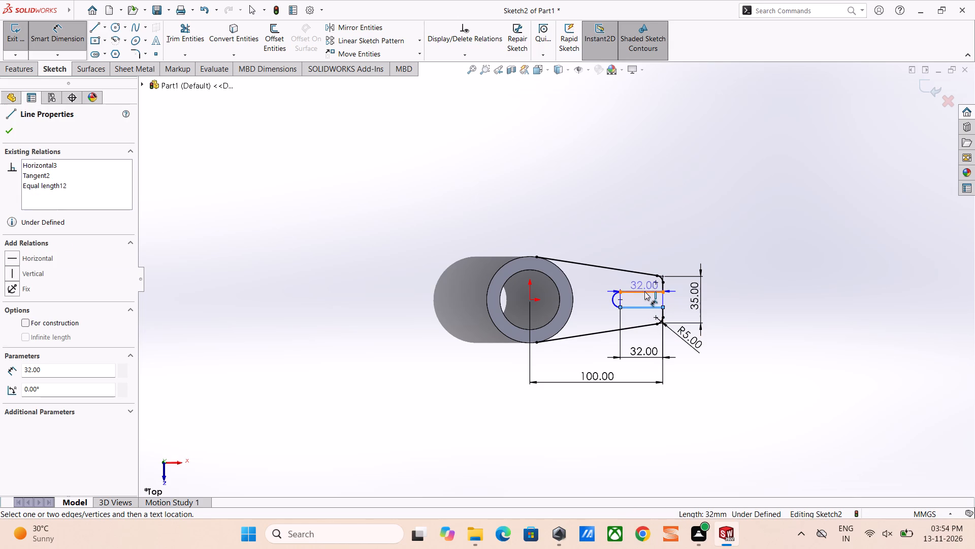
pyautogui.click(645, 291)
pyautogui.click(681, 296)
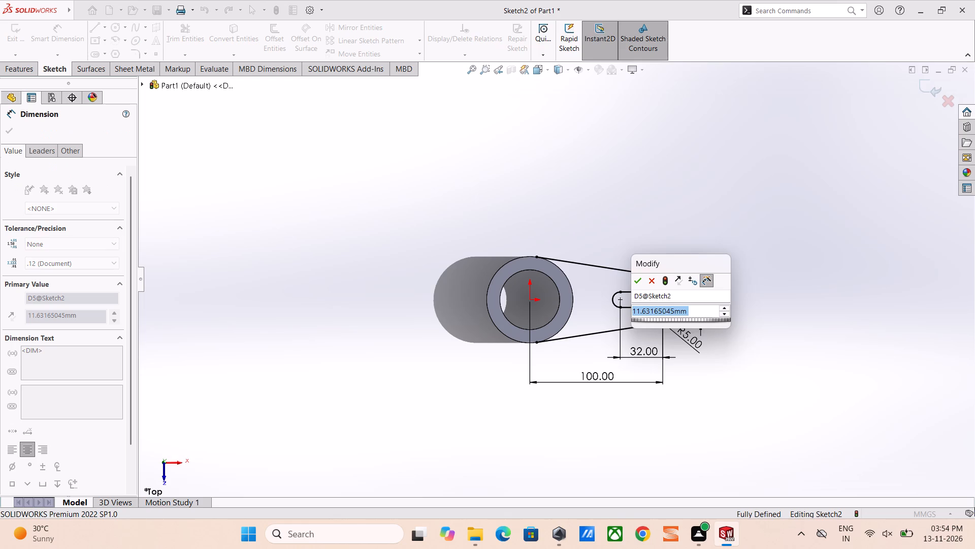
pyautogui.write('18')
pyautogui.press('Return')
pyautogui.click(778, 299)
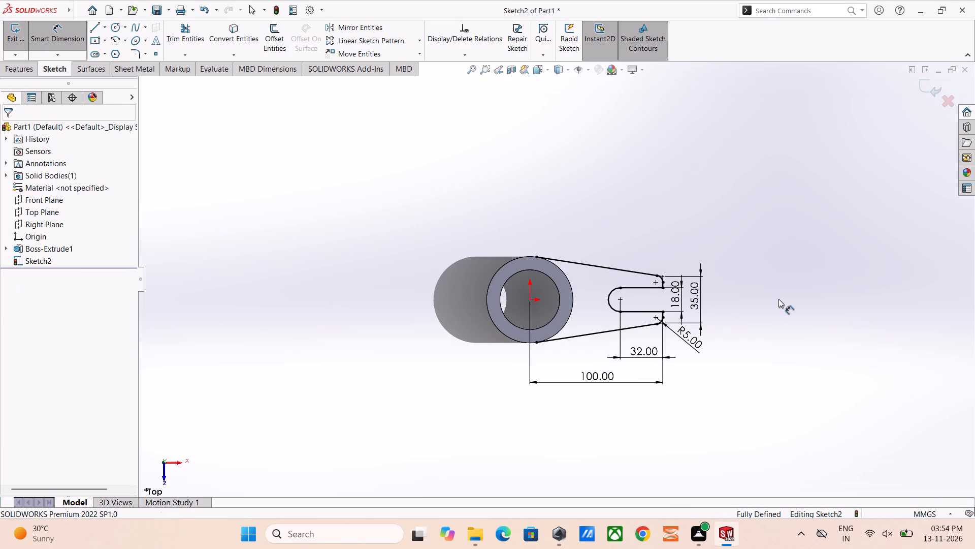
pyautogui.press('Escape')
# Convert the boss's outer circular edge into a sketch entity of the arm profile.
pyautogui.click(574, 294)
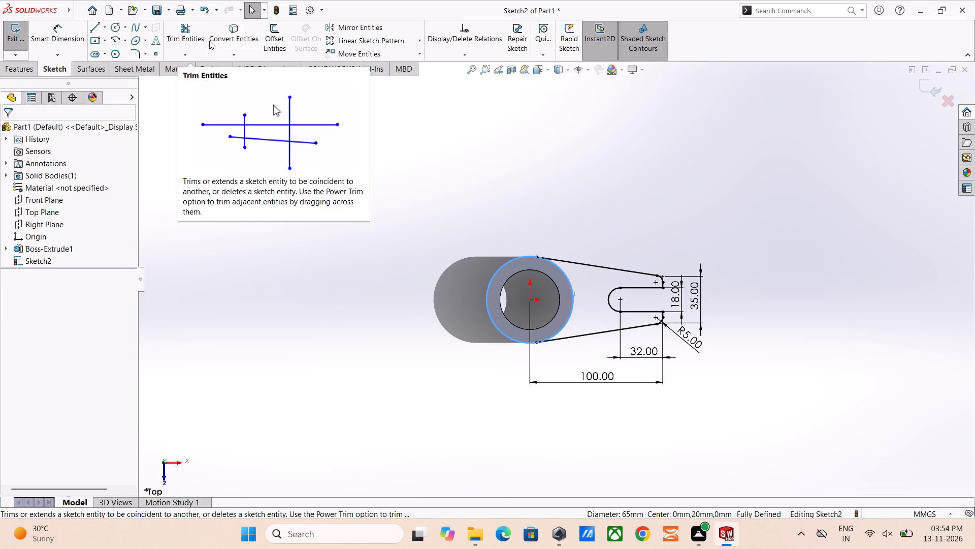
pyautogui.click(236, 36)
pyautogui.click(576, 79)
pyautogui.press('Escape')
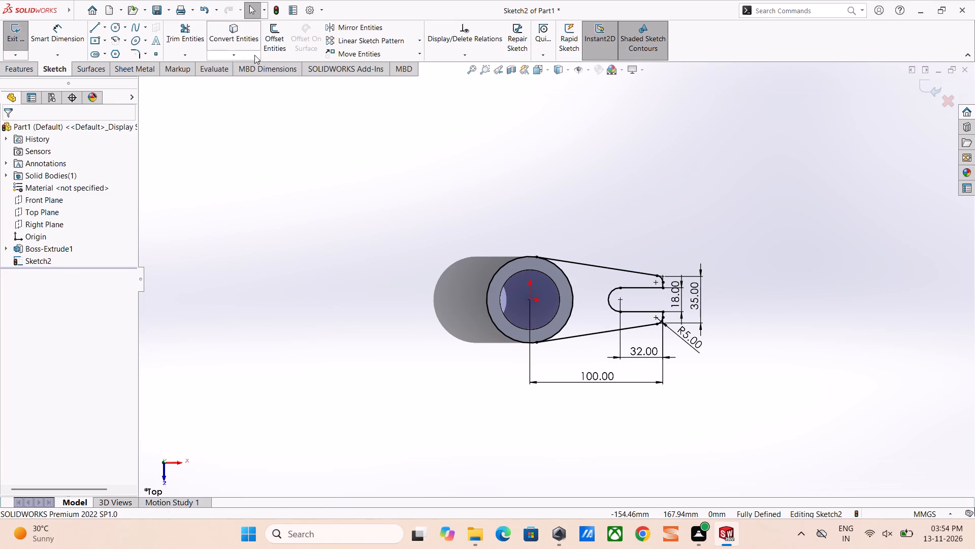
# Power-trim the part of the converted circle facing away from the arm, leaving only the arc between the arm's side lines.
pyautogui.click(193, 43)
pyautogui.moveTo(489, 235); pyautogui.dragTo(503, 355)
pyautogui.click(27, 214)
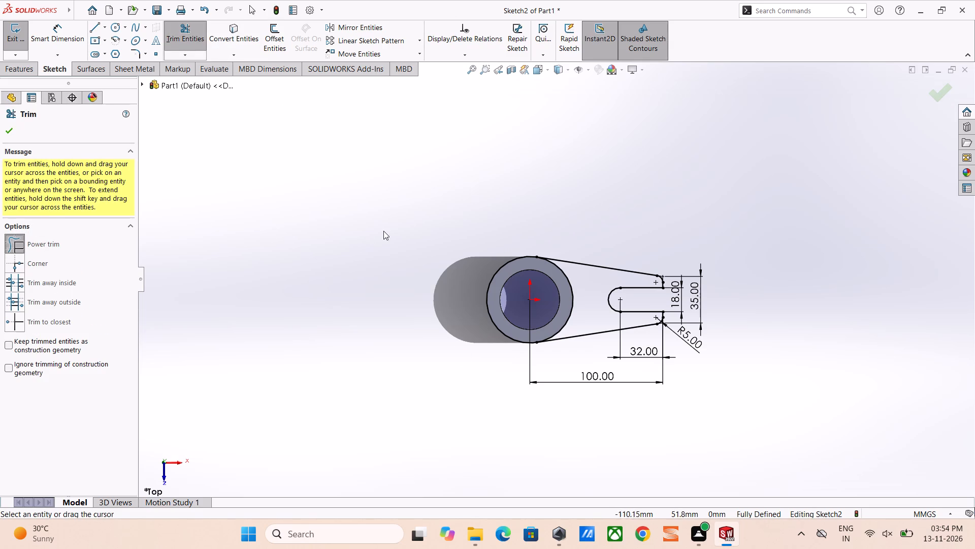
pyautogui.moveTo(443, 213); pyautogui.dragTo(493, 348)
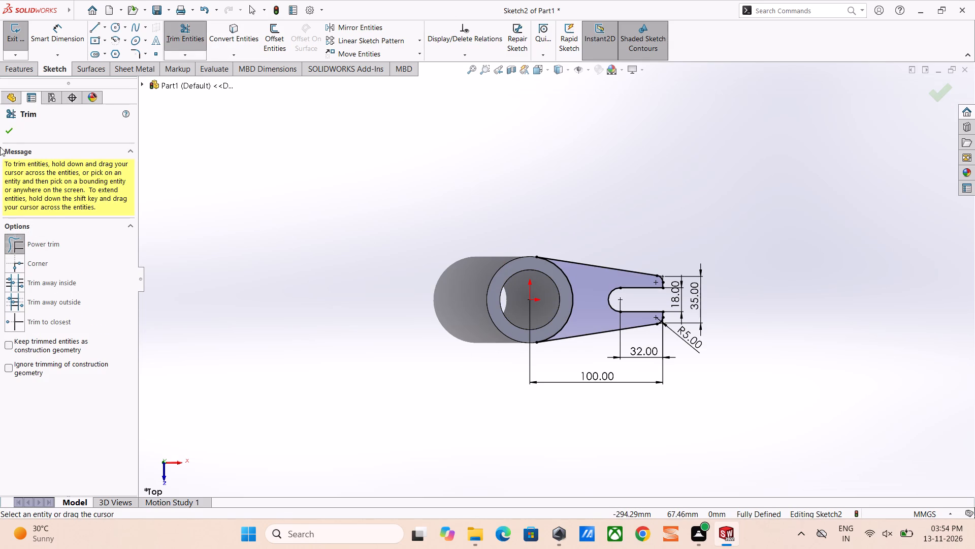
pyautogui.click(9, 136)
# Extrude the forked arm profile as a blind 20 mm boss in the reversed, downward direction, merged with the ring boss.
pyautogui.moveTo(317, 211); pyautogui.dragTo(304, 121, button='middle')
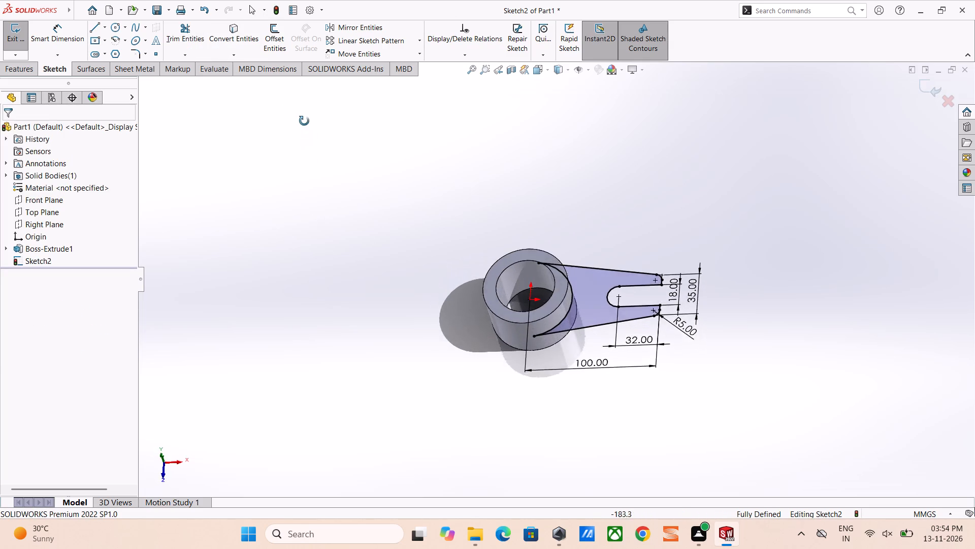
pyautogui.moveTo(304, 121); pyautogui.dragTo(305, 107, button='middle')
pyautogui.scroll(1, 305, 107)
pyautogui.moveTo(346, 179); pyautogui.dragTo(340, 149, button='middle')
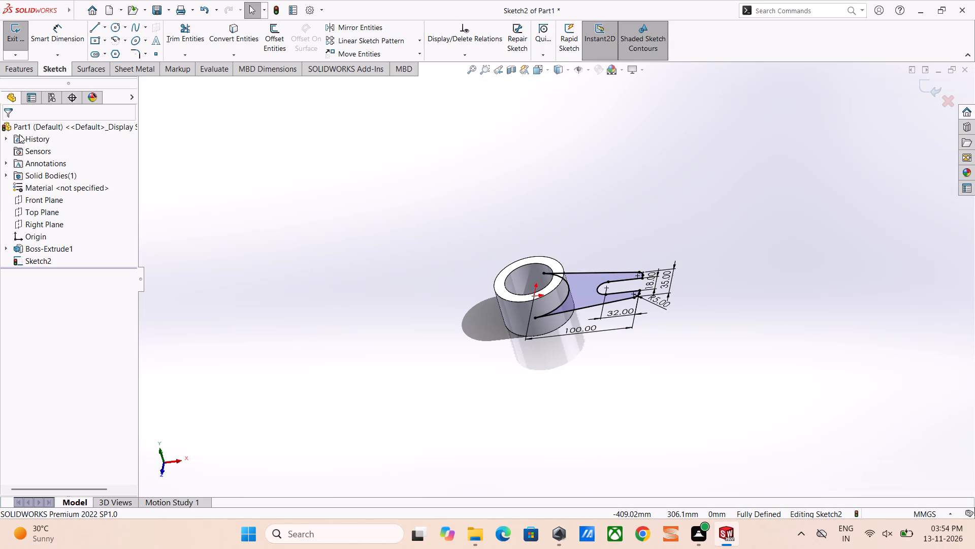
pyautogui.click(19, 66)
pyautogui.click(19, 48)
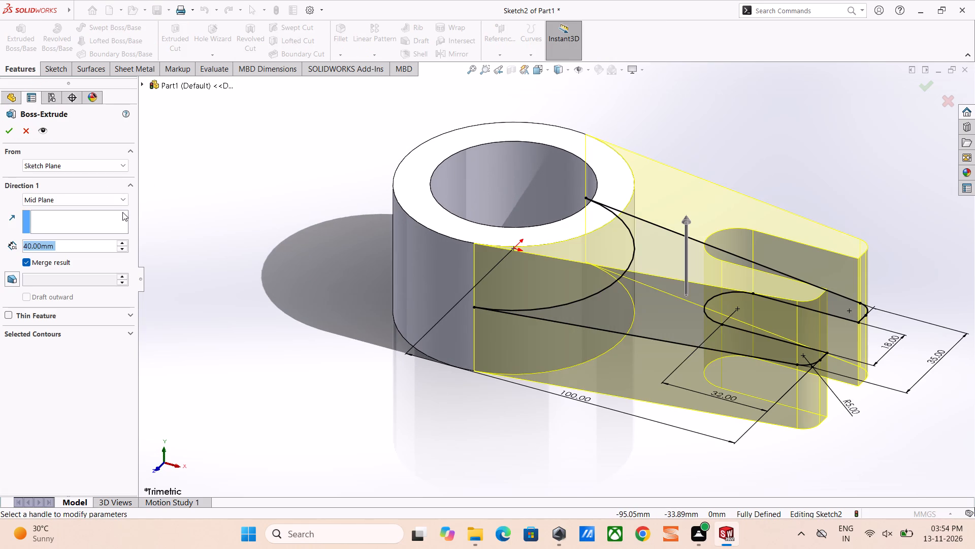
pyautogui.click(120, 194)
pyautogui.click(115, 213)
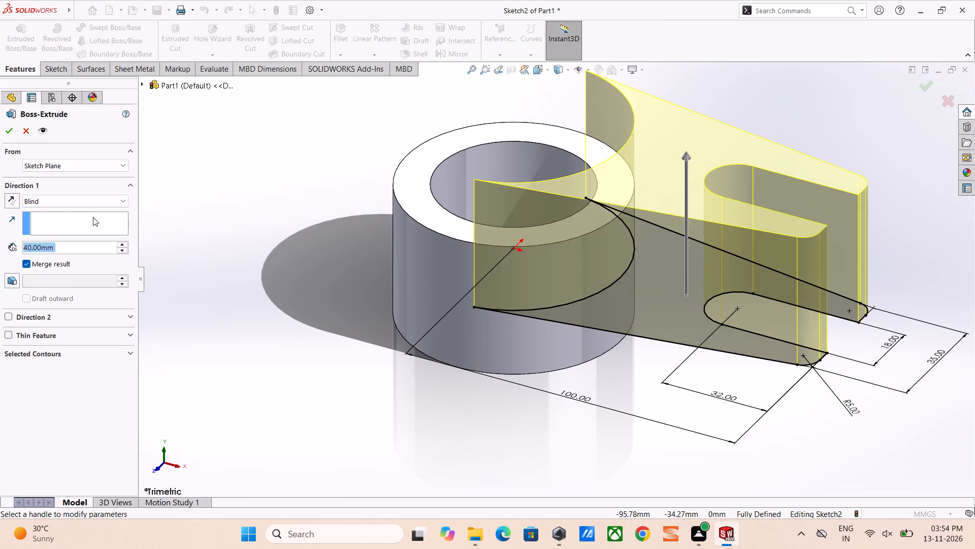
pyautogui.click(16, 199)
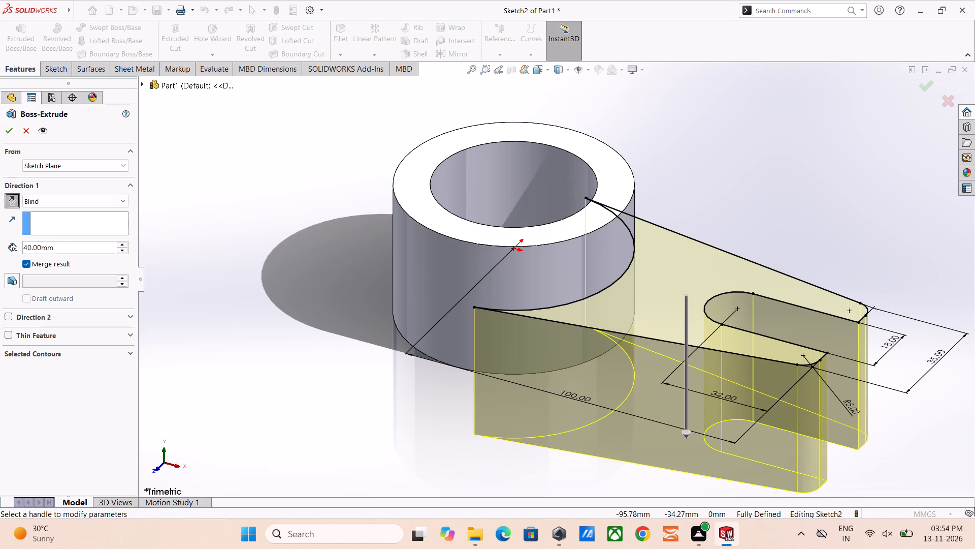
pyautogui.doubleClick(64, 250)
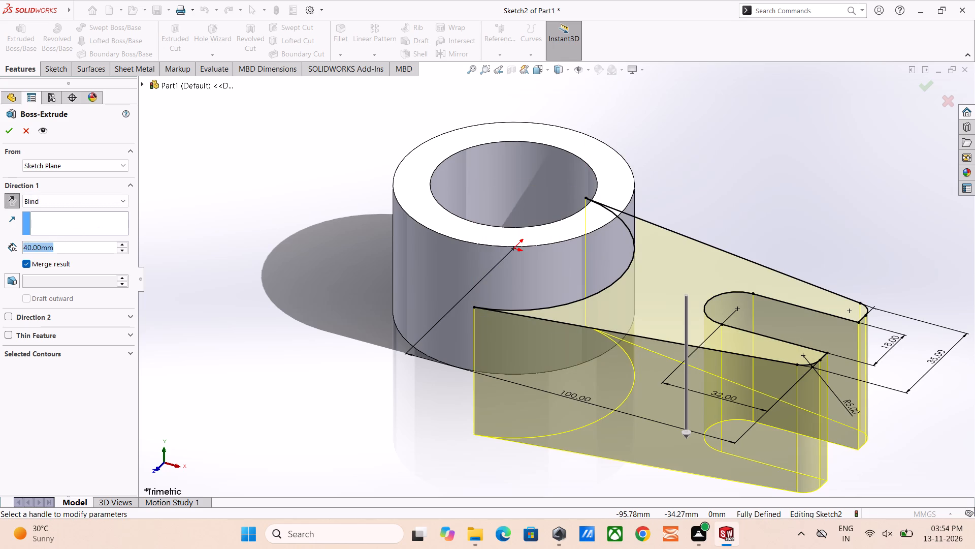
pyautogui.write('20')
pyautogui.press('Return')
pyautogui.moveTo(440, 361); pyautogui.dragTo(441, 349, button='middle')
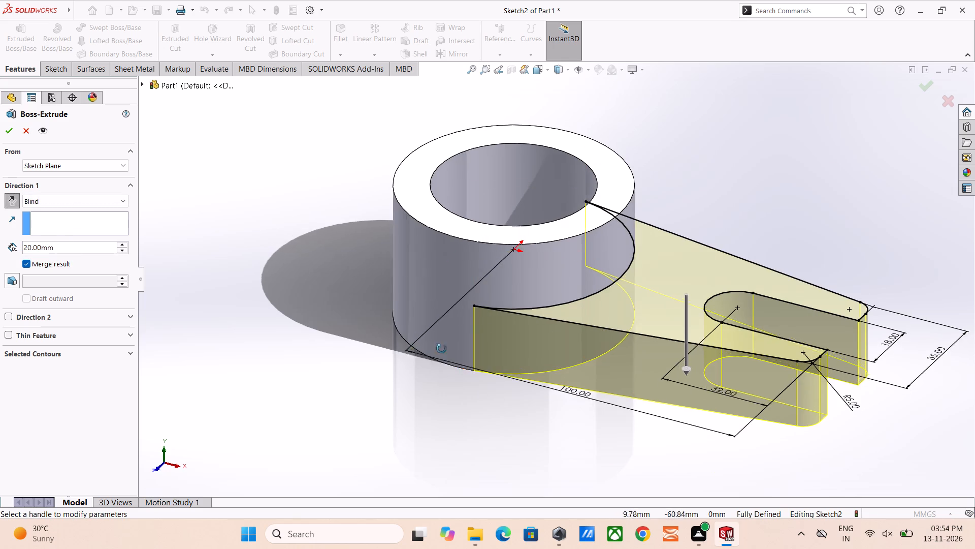
pyautogui.moveTo(441, 349); pyautogui.dragTo(469, 265, button='middle')
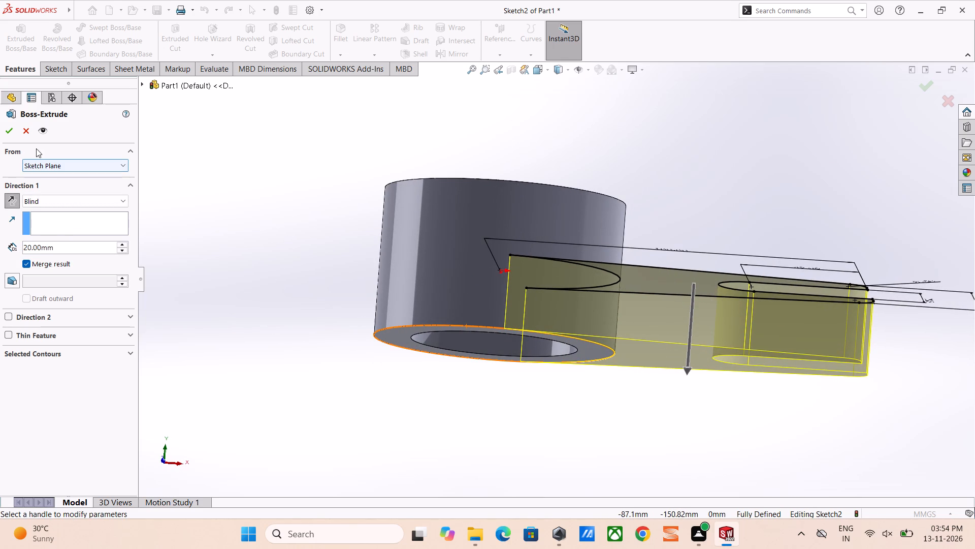
pyautogui.click(7, 133)
# Examine the extruded arm and ring boss from above and below.
pyautogui.moveTo(671, 197); pyautogui.dragTo(667, 275, button='middle')
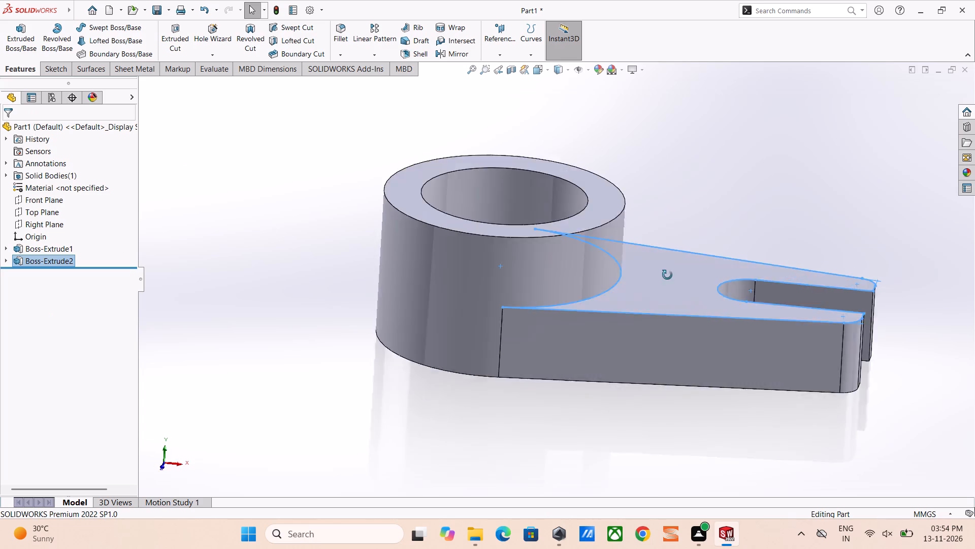
pyautogui.moveTo(667, 275); pyautogui.dragTo(675, 340, button='middle')
pyautogui.click(771, 130)
pyautogui.moveTo(548, 276); pyautogui.dragTo(550, 117, button='middle')
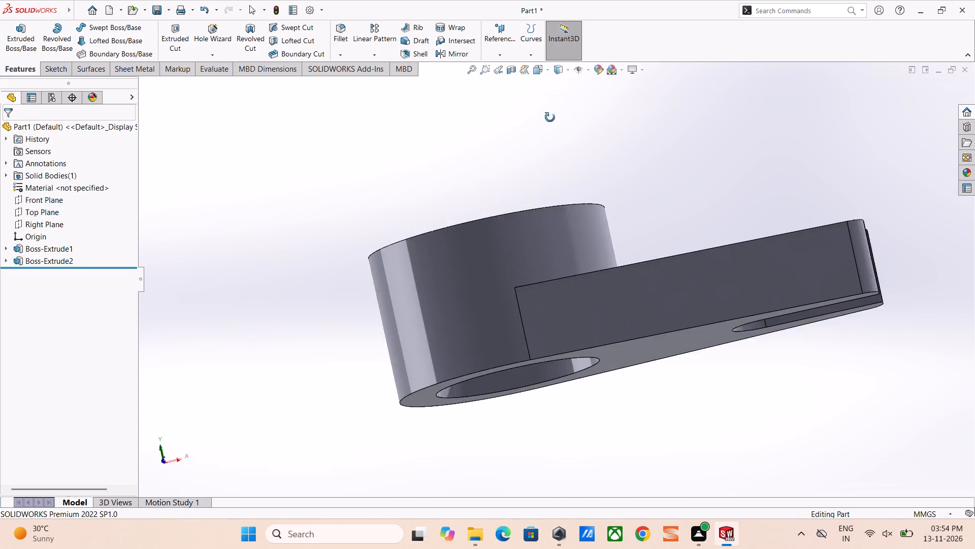
pyautogui.moveTo(550, 117); pyautogui.dragTo(561, 103, button='middle')
pyautogui.moveTo(631, 396); pyautogui.dragTo(605, 307, button='middle')
pyautogui.scroll(3, 627, 289)
pyautogui.moveTo(635, 243); pyautogui.dragTo(659, 334, button='middle')
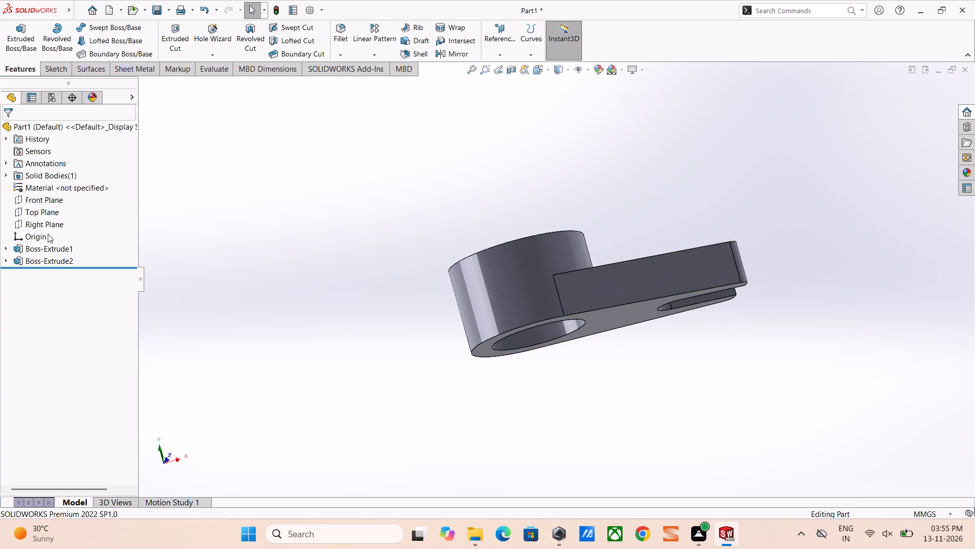
# Reopen the forked arm extrusion's sketch, Sketch2, for editing.
pyautogui.click(39, 264)
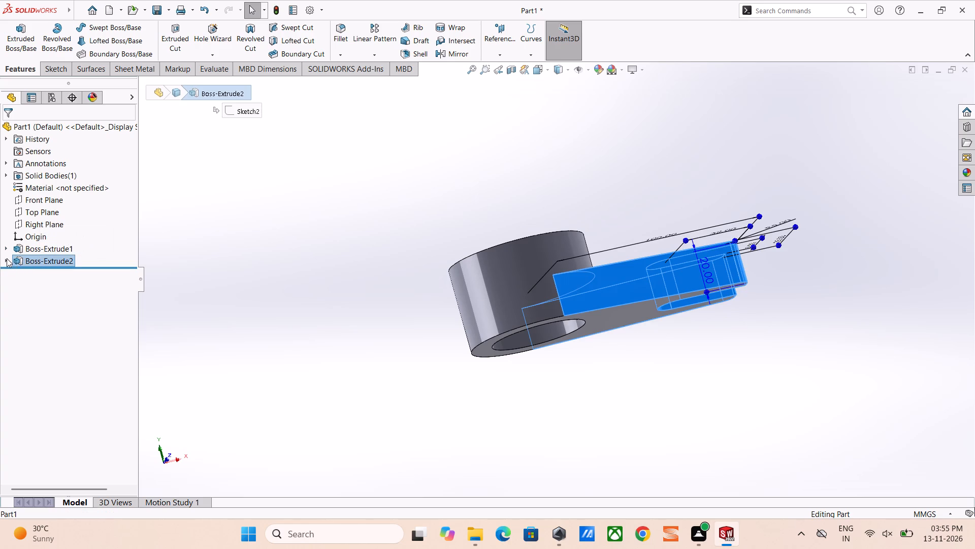
pyautogui.click(6, 258)
pyautogui.click(41, 278)
pyautogui.click(48, 270)
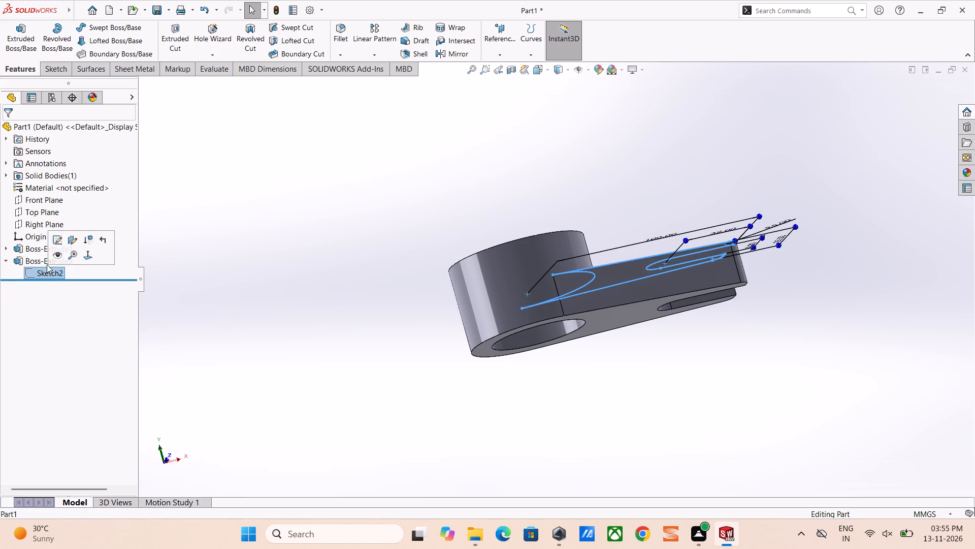
pyautogui.click(58, 245)
pyautogui.scroll(4, 515, 314)
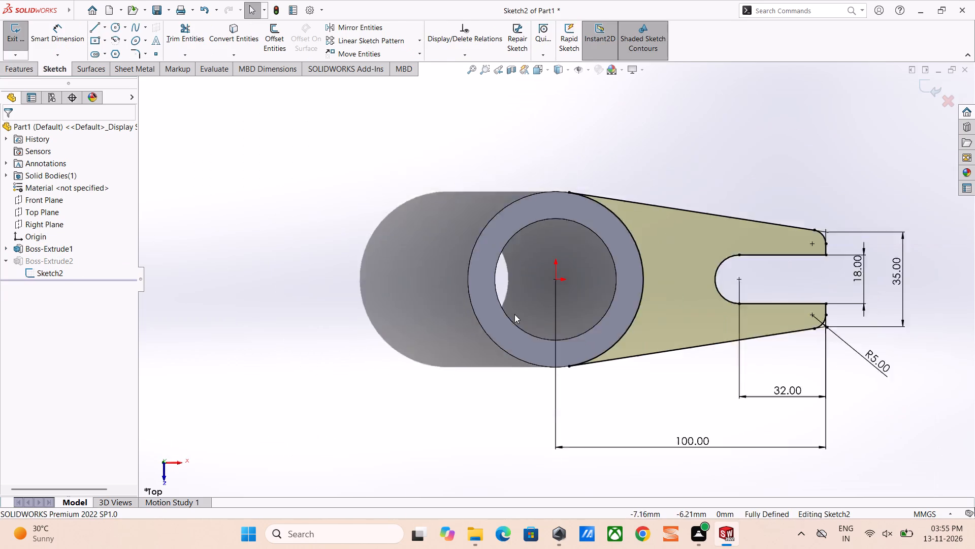
pyautogui.scroll(2, 514, 314)
pyautogui.click(416, 290)
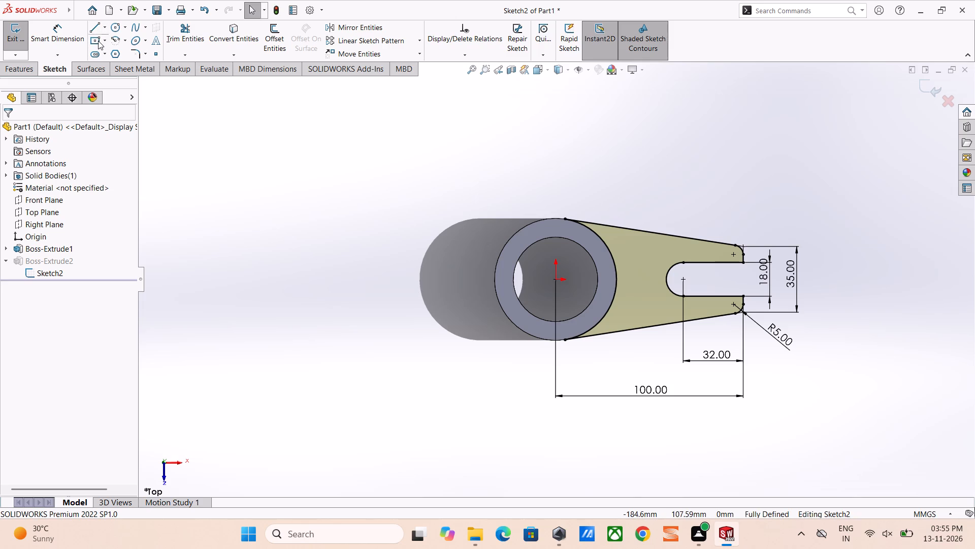
# Draw a three-line open rectangle on the boss side opposite the fork, starting and ending at the outer circle, lower line about 32 mm.
pyautogui.click(96, 28)
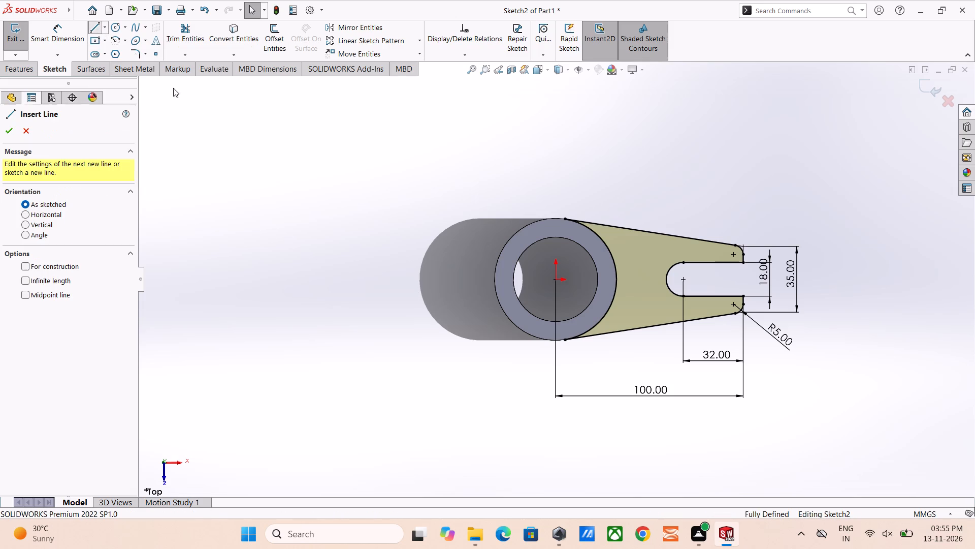
pyautogui.click(495, 259)
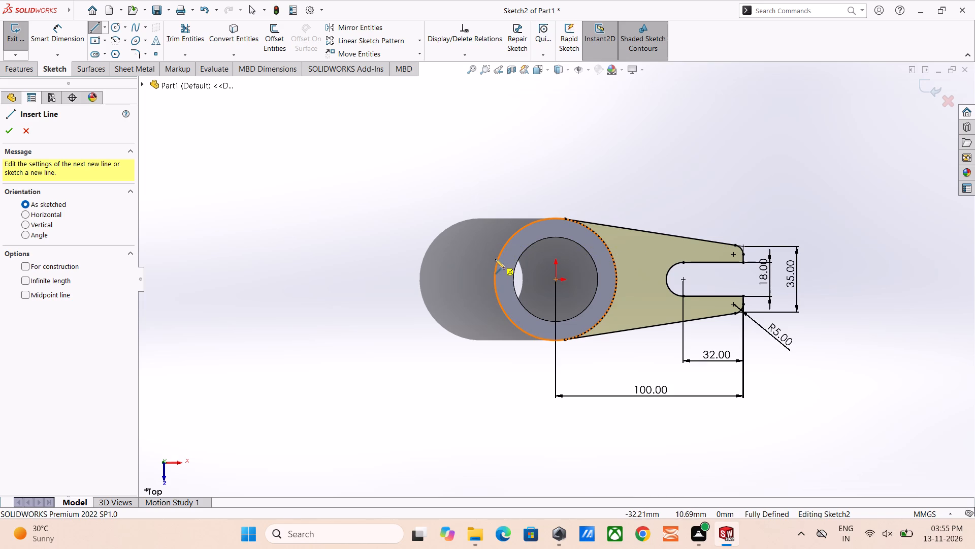
pyautogui.click(449, 260)
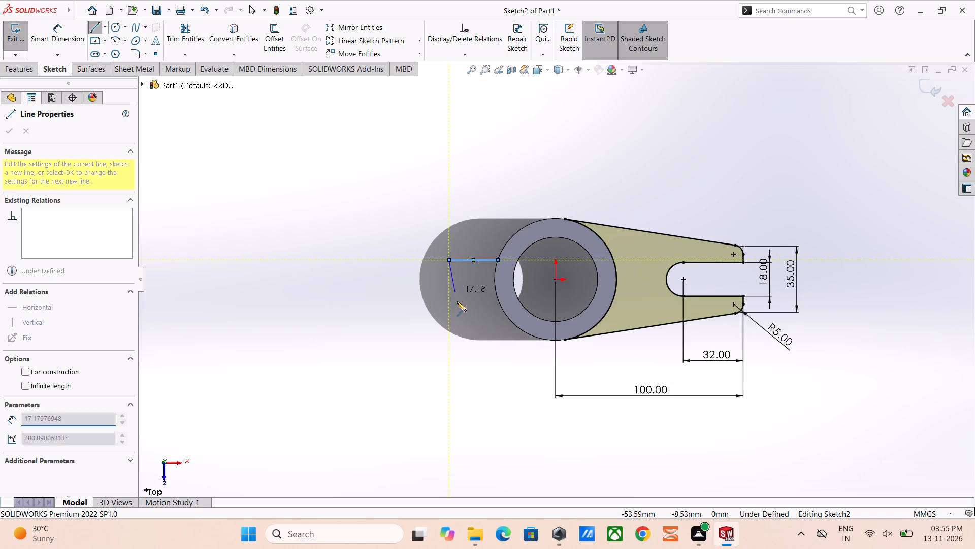
pyautogui.click(448, 319)
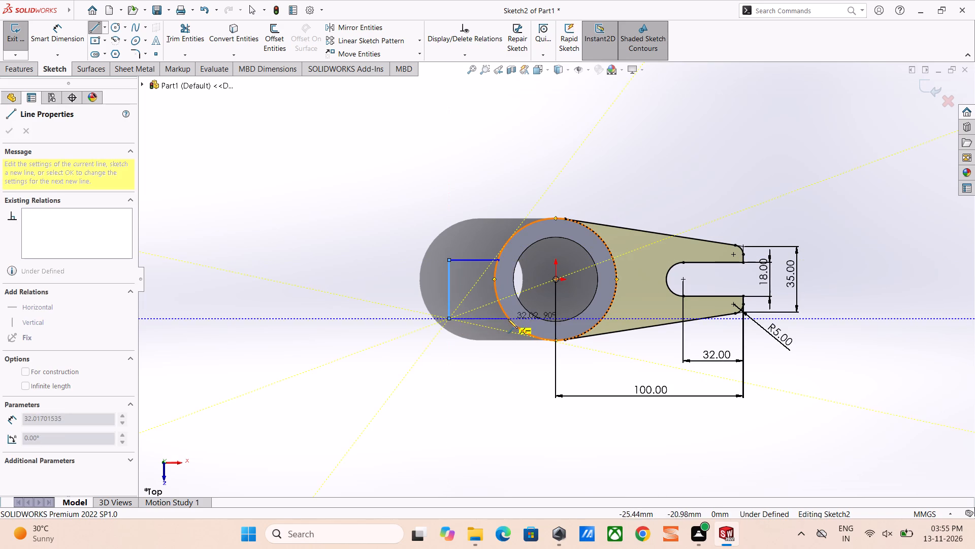
pyautogui.click(508, 319)
pyautogui.rightClick(513, 368)
pyautogui.moveTo(535, 374); pyautogui.dragTo(530, 367)
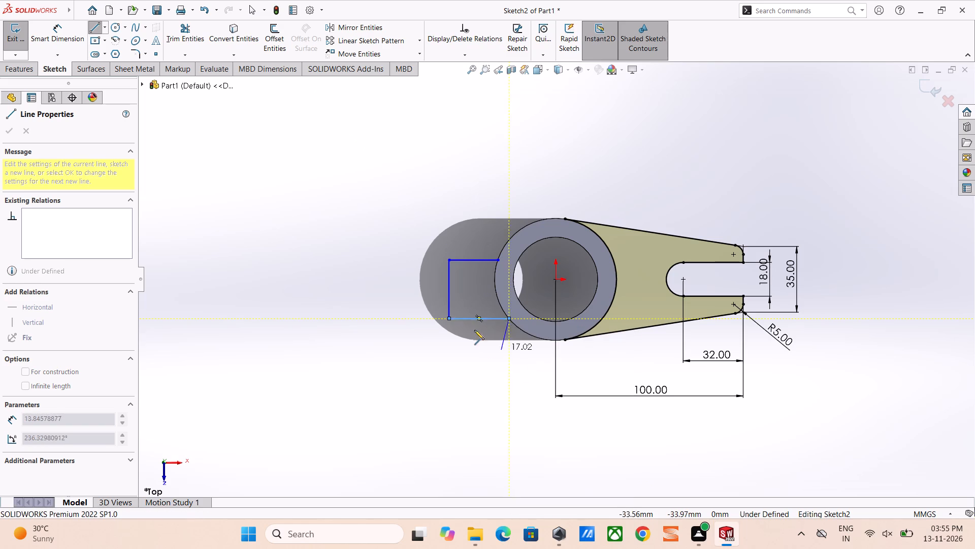
pyautogui.press('Escape')
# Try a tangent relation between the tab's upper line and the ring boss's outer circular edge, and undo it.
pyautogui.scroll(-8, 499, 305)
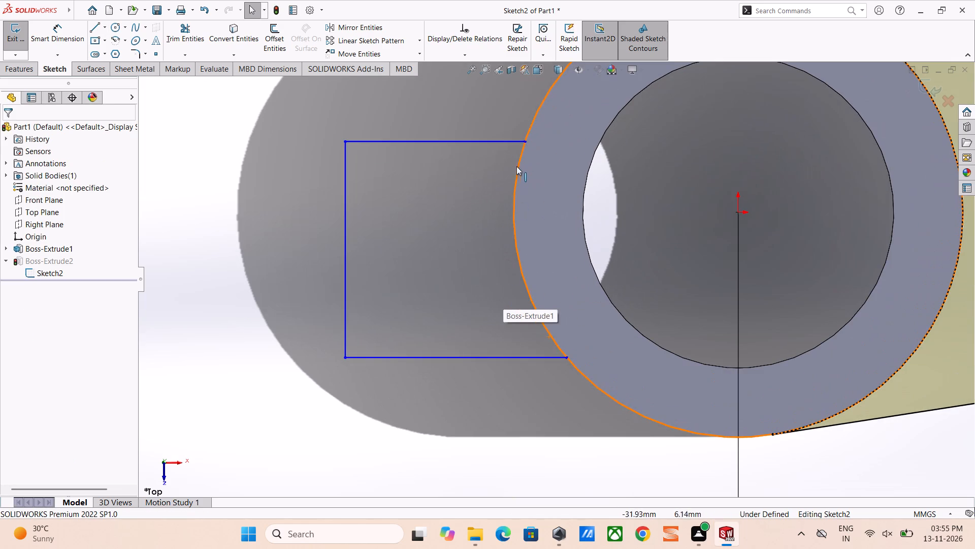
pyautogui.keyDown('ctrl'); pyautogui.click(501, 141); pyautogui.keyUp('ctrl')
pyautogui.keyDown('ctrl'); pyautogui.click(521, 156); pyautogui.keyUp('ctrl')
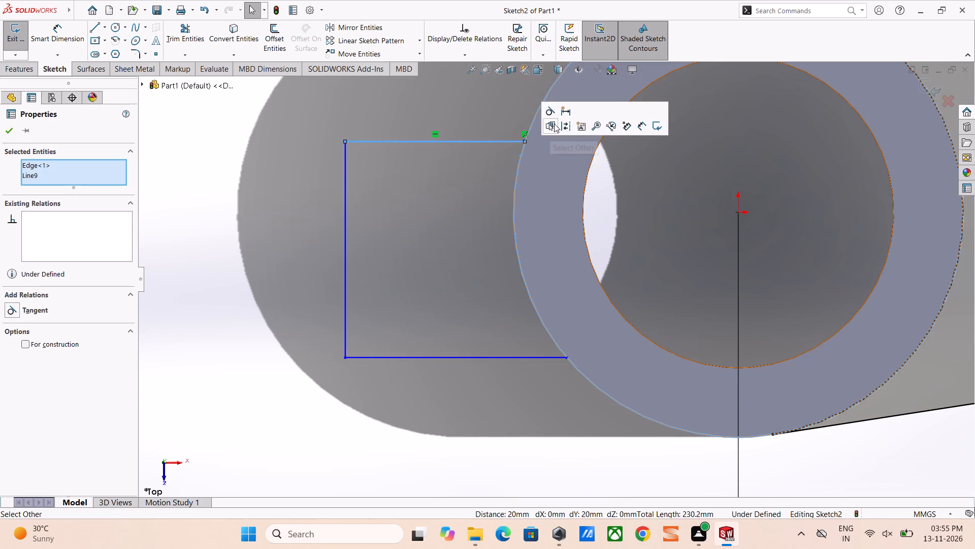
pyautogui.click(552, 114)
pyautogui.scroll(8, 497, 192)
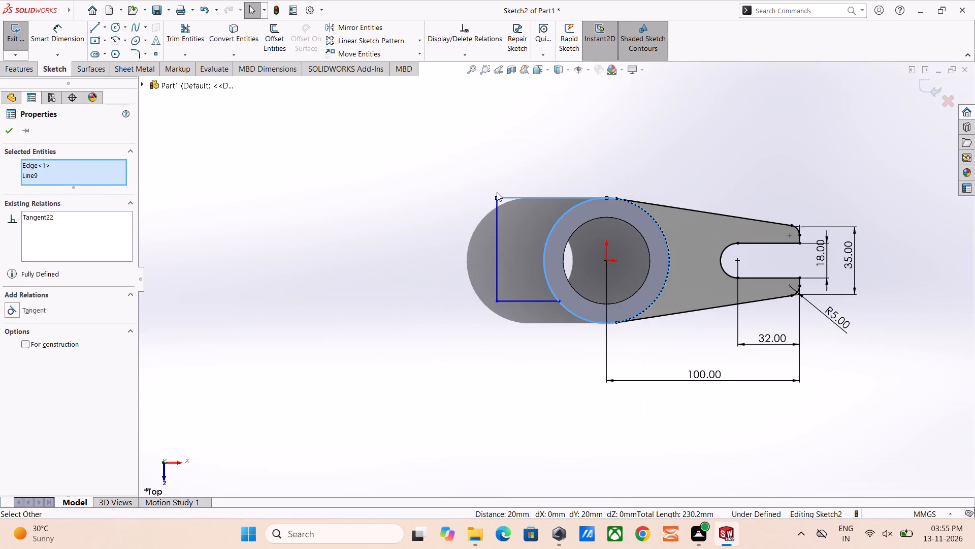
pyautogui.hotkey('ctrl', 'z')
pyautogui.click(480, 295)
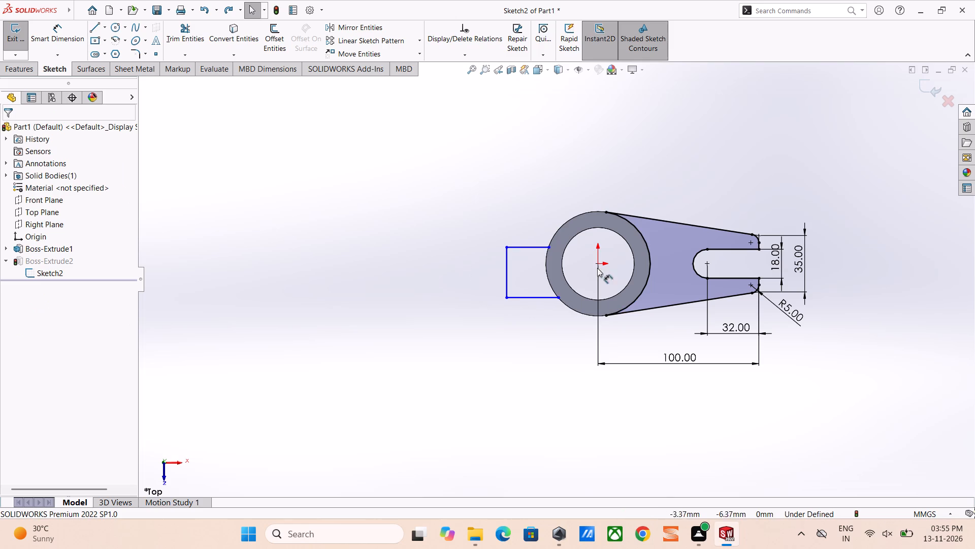
# Add a horizontal relation between the origin and the midpoint of the tab's vertical end line.
pyautogui.click(598, 263)
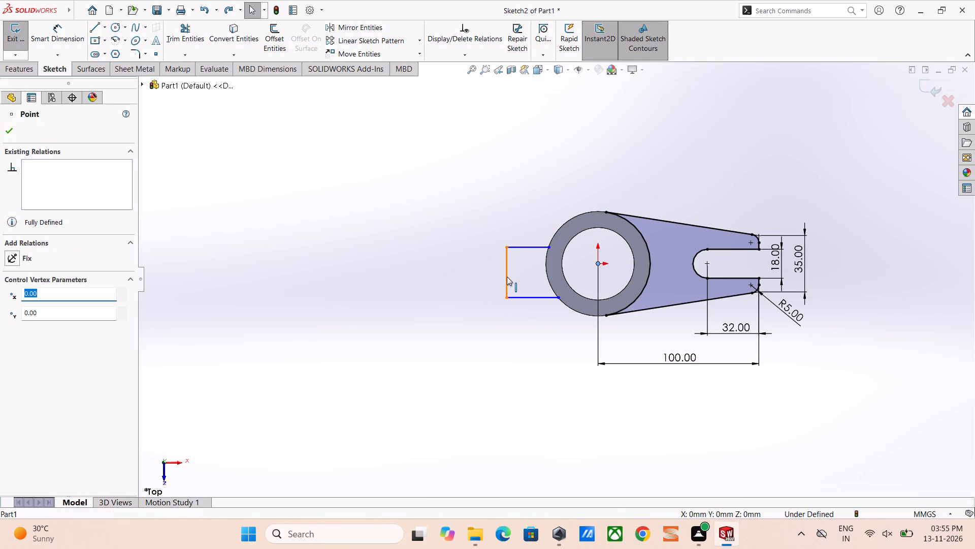
pyautogui.keyDown('ctrl'); pyautogui.click(507, 272); pyautogui.keyUp('ctrl')
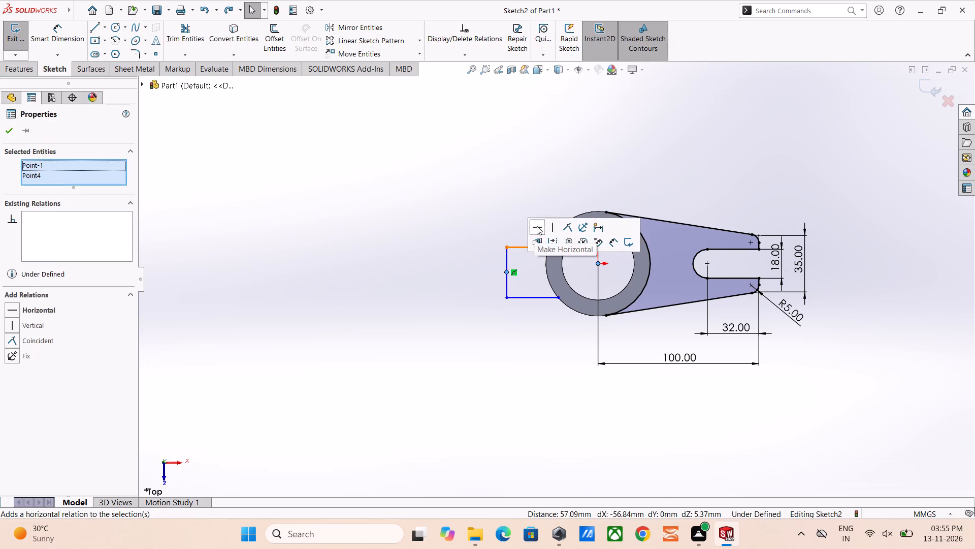
pyautogui.click(537, 226)
pyautogui.click(485, 216)
# Dimension the distance between the tab's upper and lower lines as 30 mm.
pyautogui.scroll(-4, 574, 284)
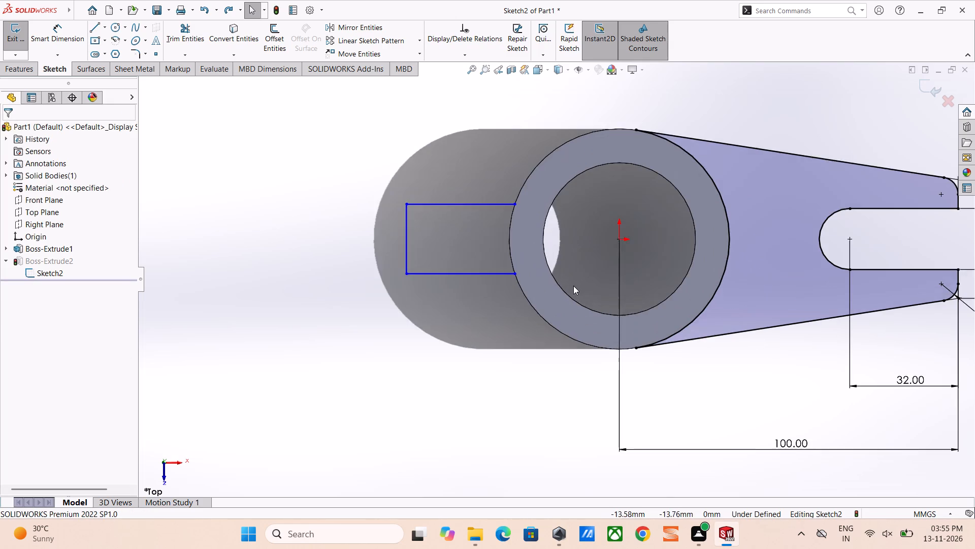
pyautogui.scroll(3, 573, 286)
pyautogui.press('`')
pyautogui.moveTo(493, 341); pyautogui.dragTo(445, 211, button='right')
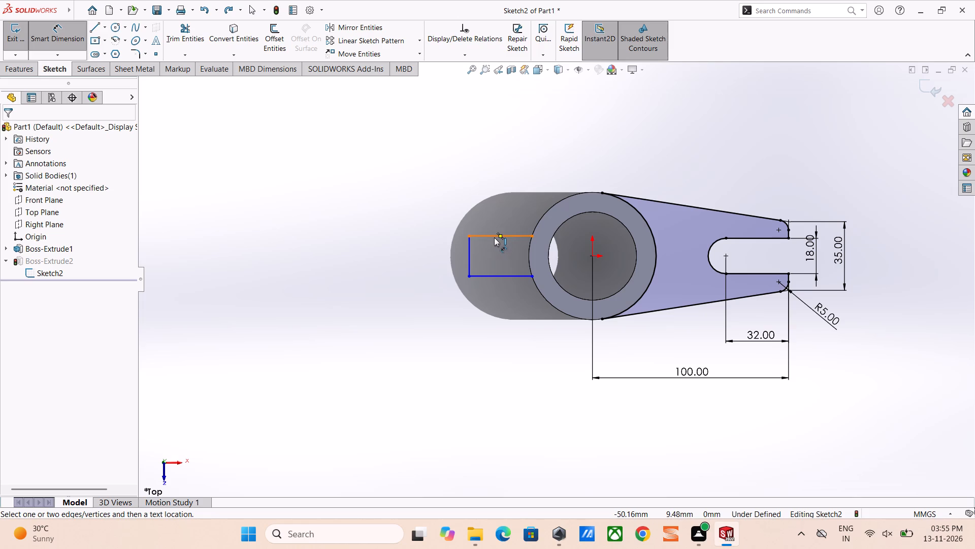
pyautogui.click(487, 278)
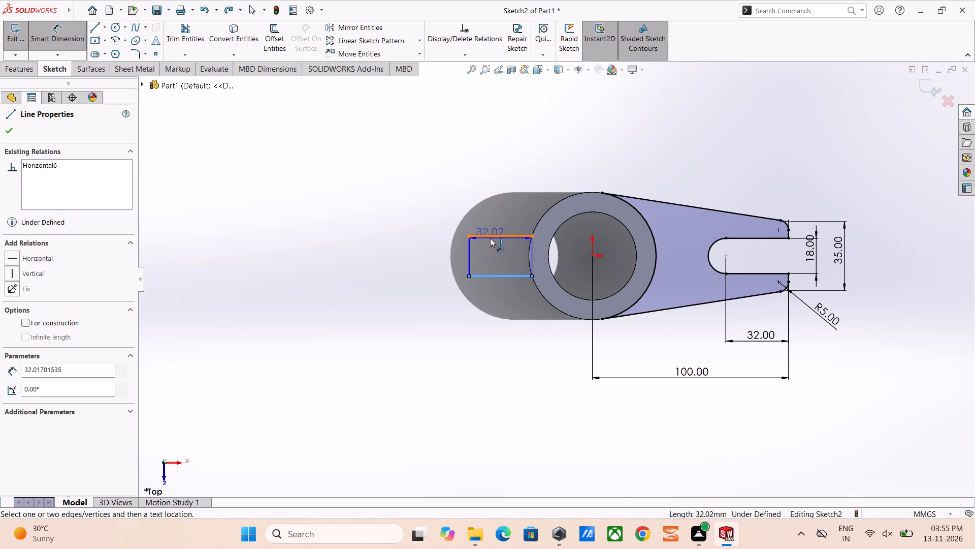
pyautogui.click(491, 238)
pyautogui.click(435, 249)
pyautogui.write('30')
pyautogui.press('Return')
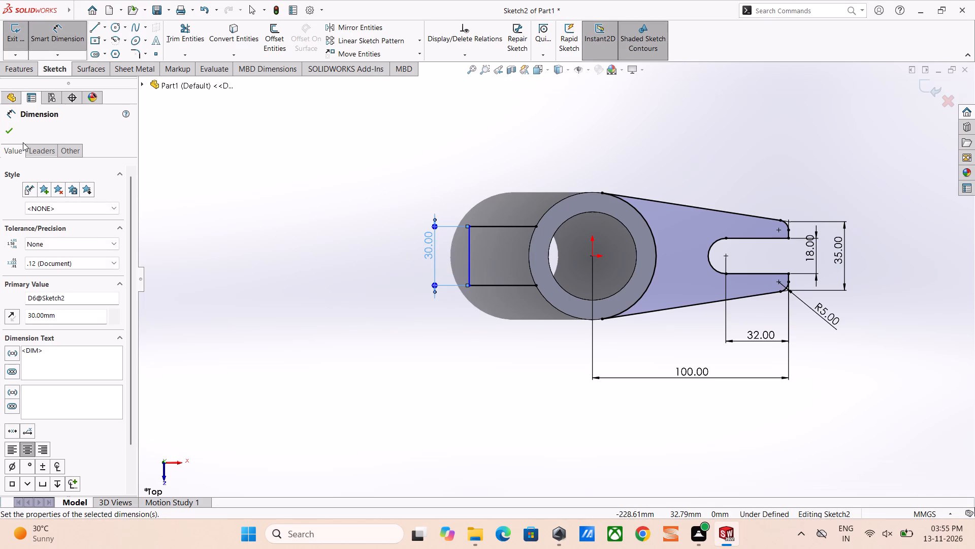
pyautogui.click(17, 135)
pyautogui.click(10, 129)
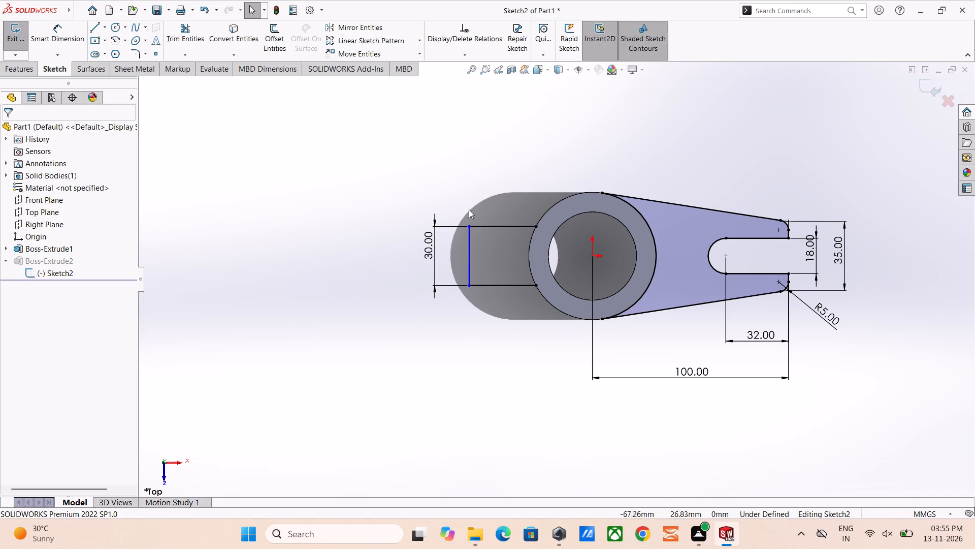
# Dimension the tab's vertical end line at 55 mm from the origin.
pyautogui.click(500, 287)
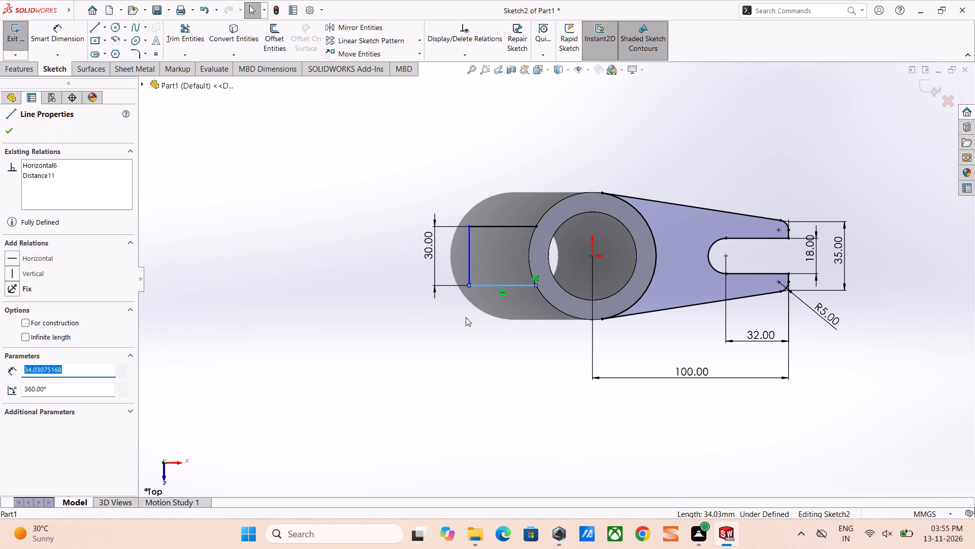
pyautogui.moveTo(455, 332); pyautogui.dragTo(364, 347, button='right')
pyautogui.moveTo(474, 373); pyautogui.dragTo(417, 141, button='right')
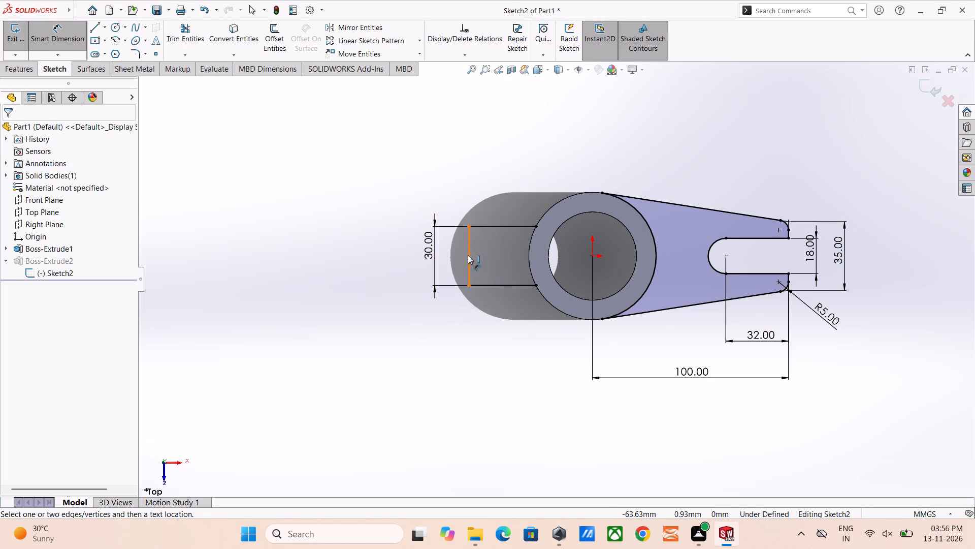
pyautogui.click(468, 255)
pyautogui.click(593, 255)
pyautogui.click(542, 359)
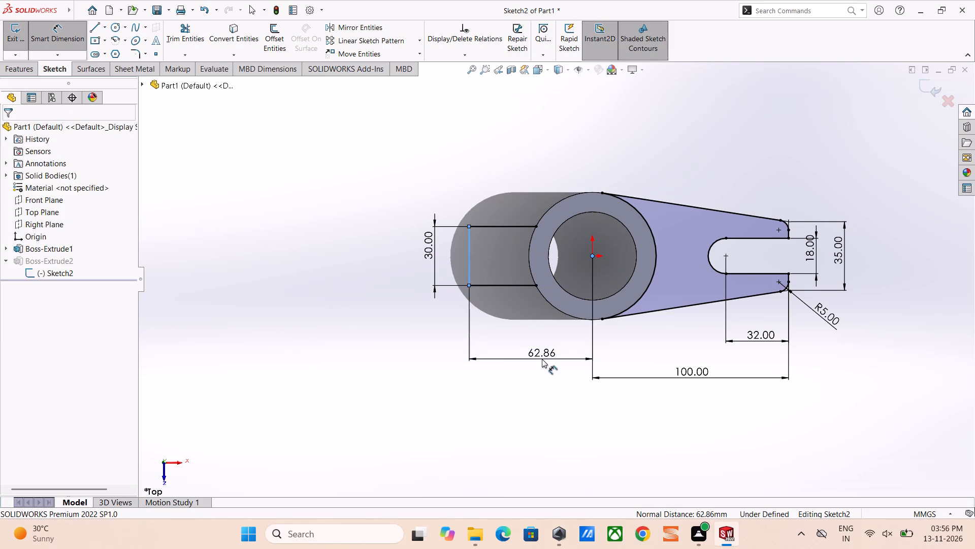
pyautogui.write('55')
pyautogui.press('Return')
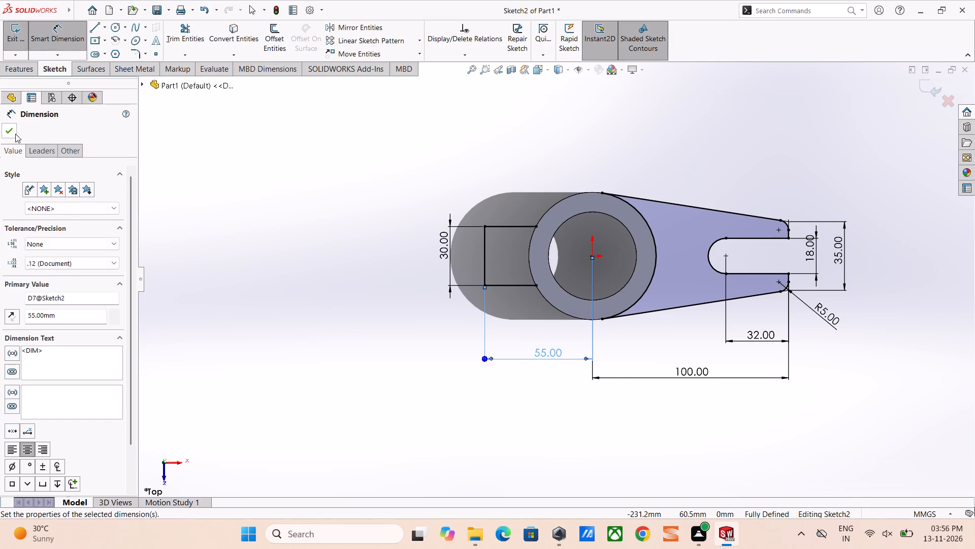
pyautogui.click(14, 134)
# Try to exit the sketch and rebuild the arm extrusion, and inspect the open contour with Check Sketch for Feature.
pyautogui.moveTo(400, 211); pyautogui.dragTo(395, 126, button='middle')
pyautogui.middleClick(395, 123)
pyautogui.middleClick(395, 122)
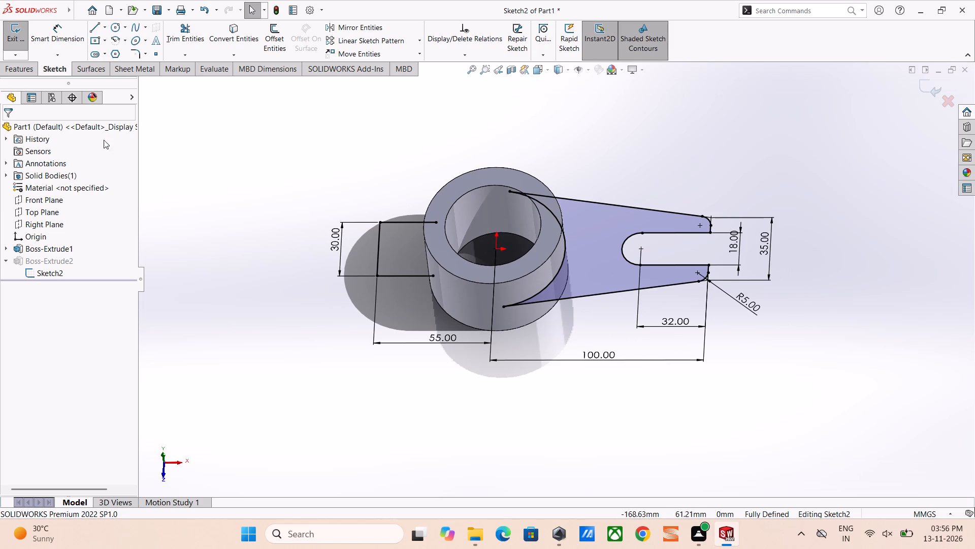
pyautogui.click(24, 40)
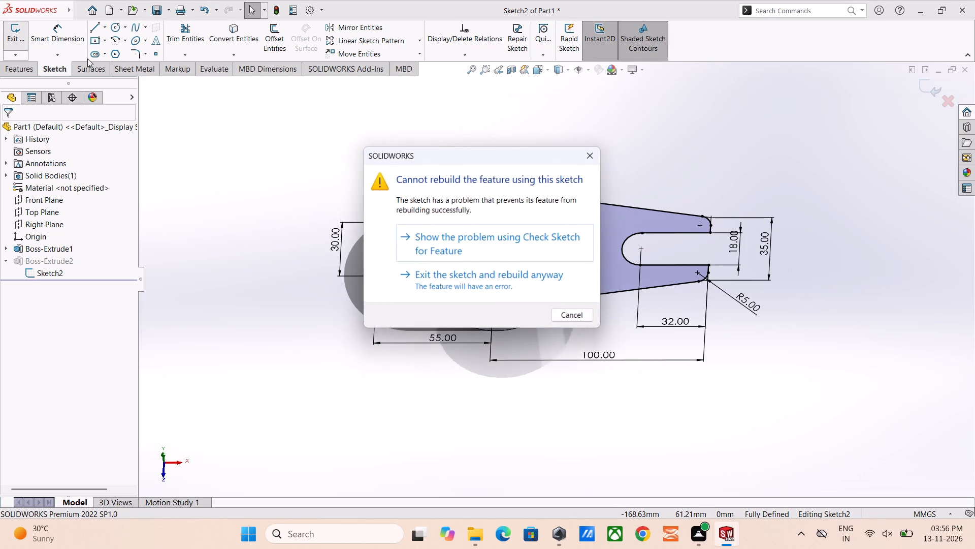
pyautogui.click(494, 246)
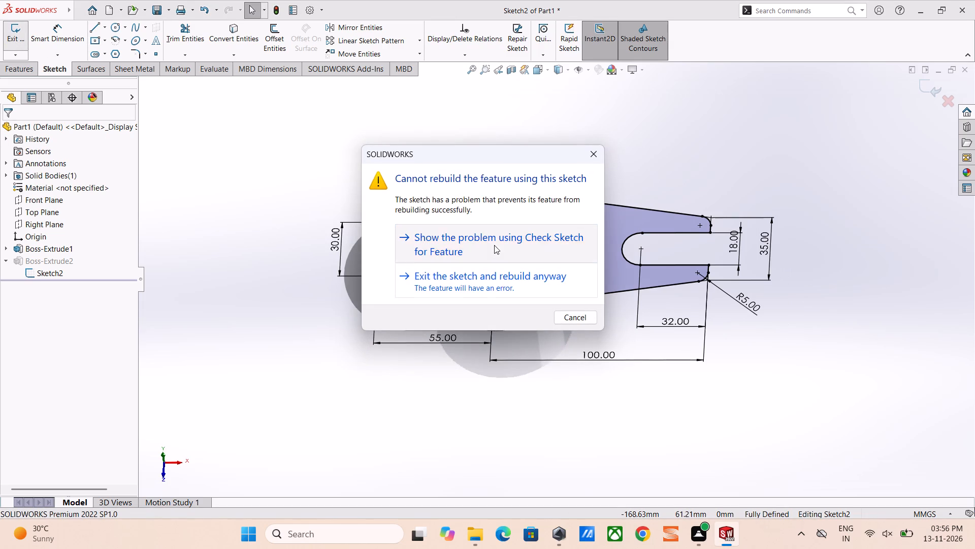
pyautogui.click(512, 268)
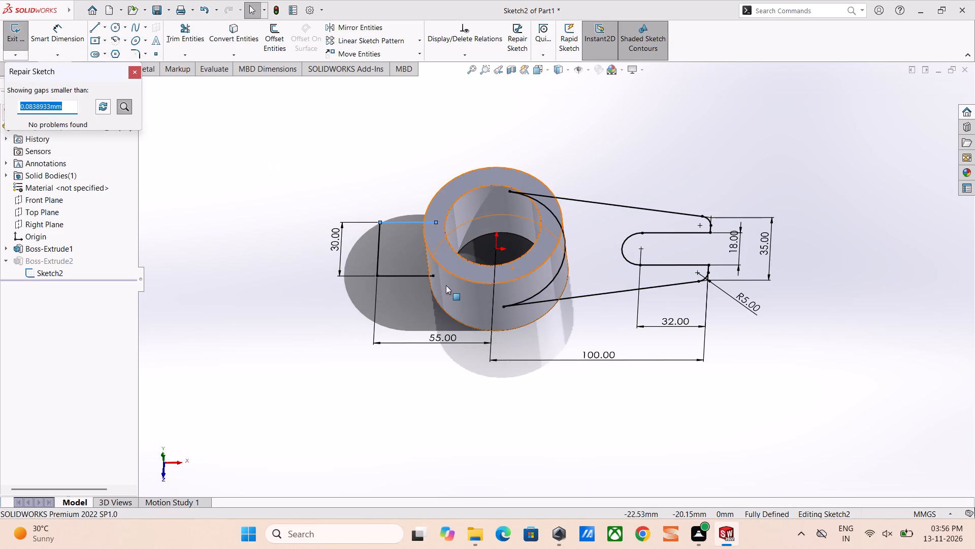
pyautogui.moveTo(446, 285); pyautogui.dragTo(457, 190, button='middle')
pyautogui.moveTo(434, 230); pyautogui.dragTo(440, 320, button='middle')
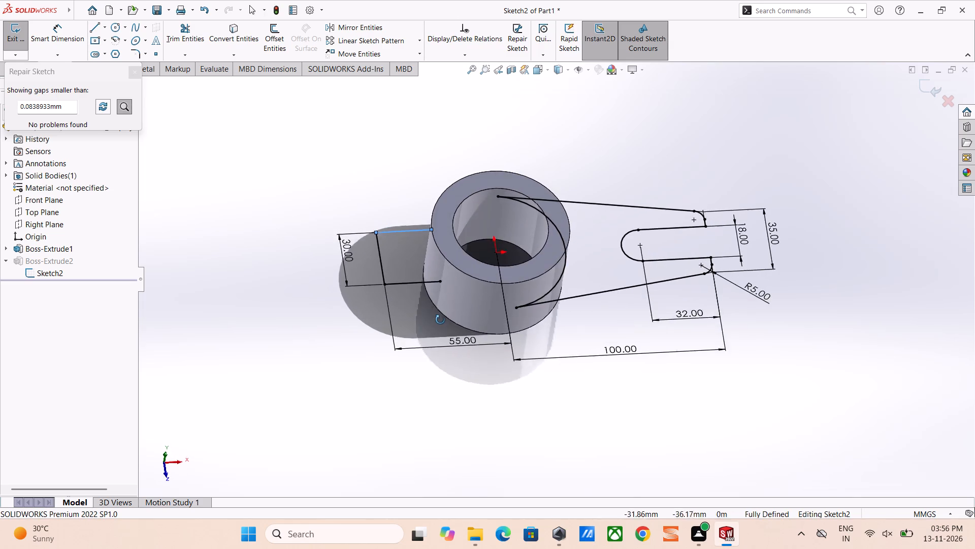
pyautogui.moveTo(440, 320); pyautogui.dragTo(441, 322, button='middle')
pyautogui.scroll(4, 395, 297)
pyautogui.click(162, 138)
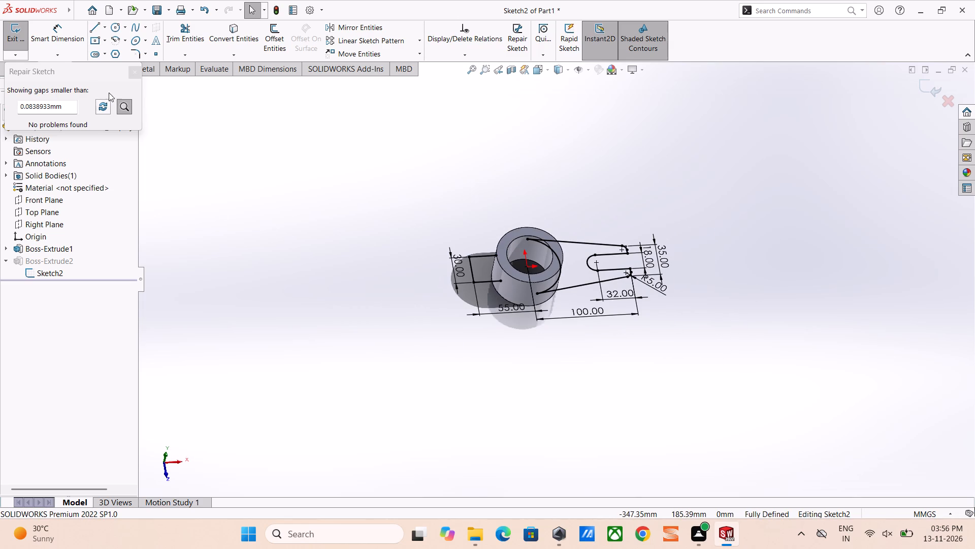
pyautogui.moveTo(103, 78); pyautogui.dragTo(150, 83)
pyautogui.click(185, 77)
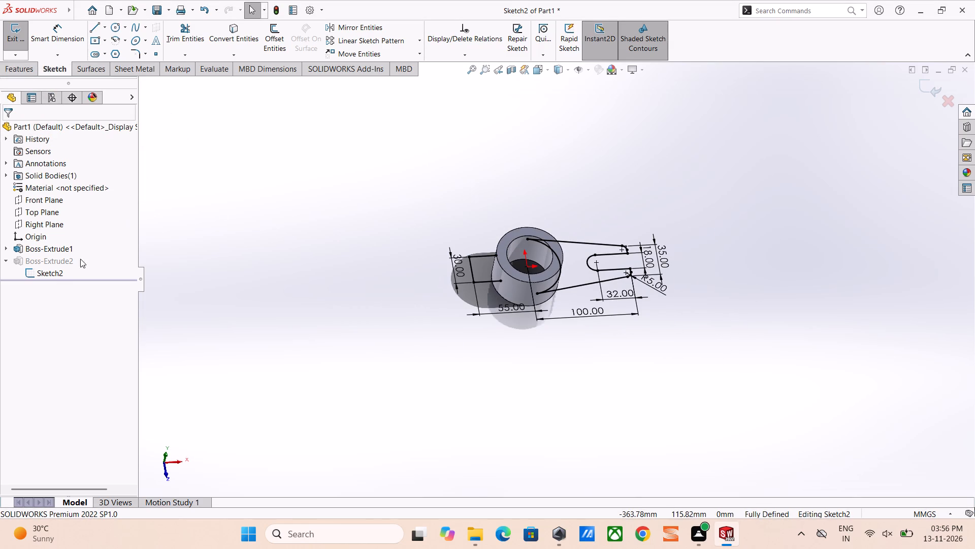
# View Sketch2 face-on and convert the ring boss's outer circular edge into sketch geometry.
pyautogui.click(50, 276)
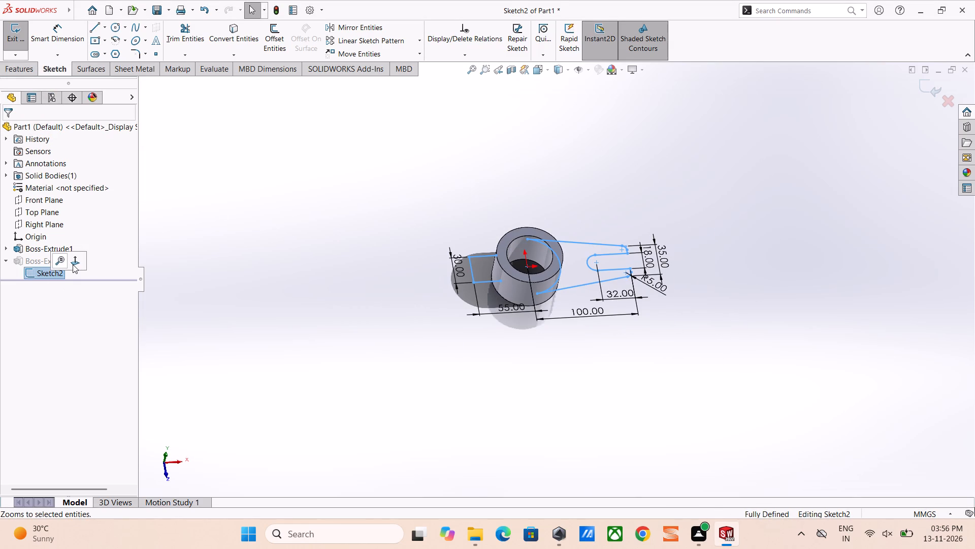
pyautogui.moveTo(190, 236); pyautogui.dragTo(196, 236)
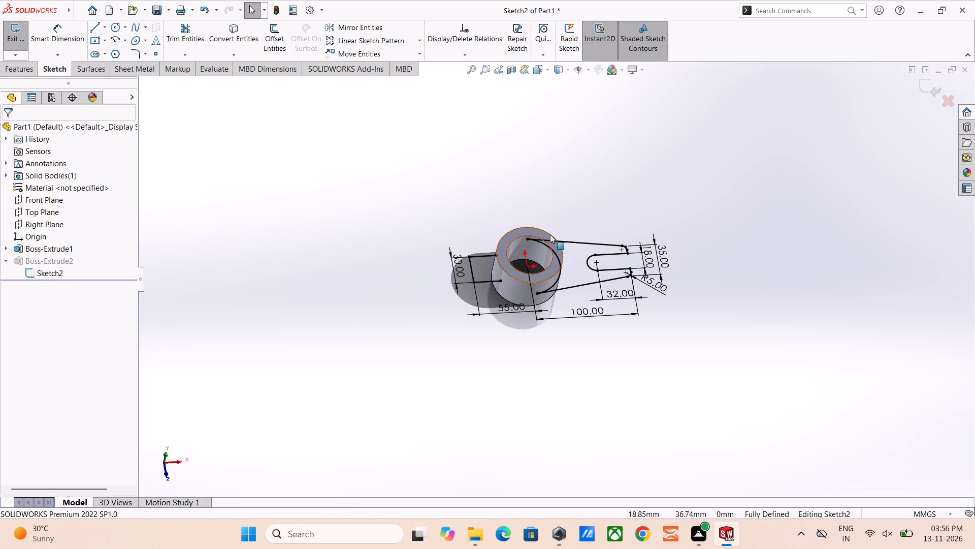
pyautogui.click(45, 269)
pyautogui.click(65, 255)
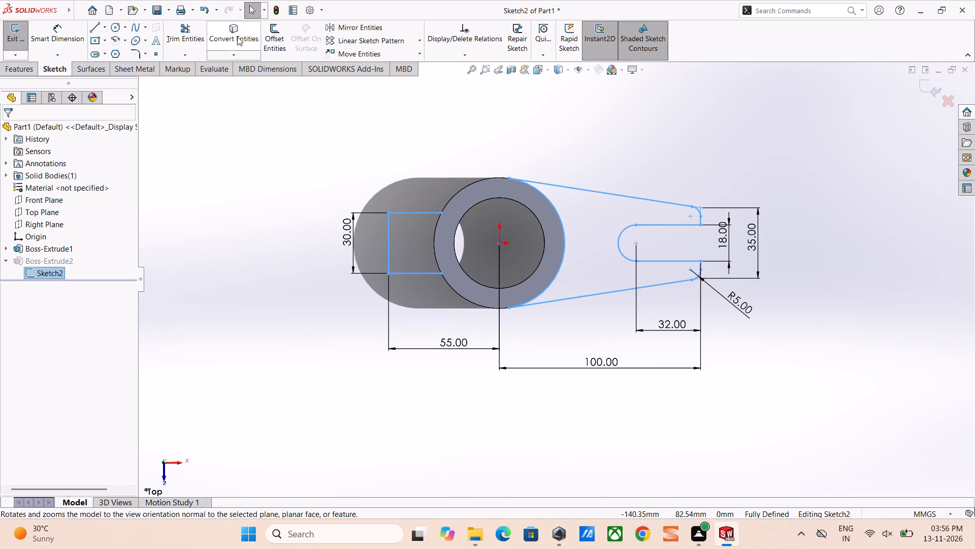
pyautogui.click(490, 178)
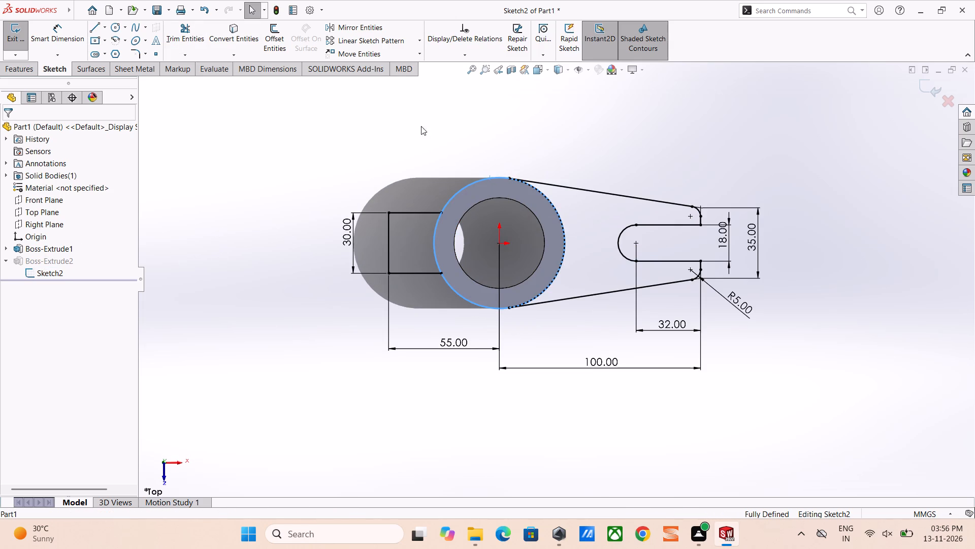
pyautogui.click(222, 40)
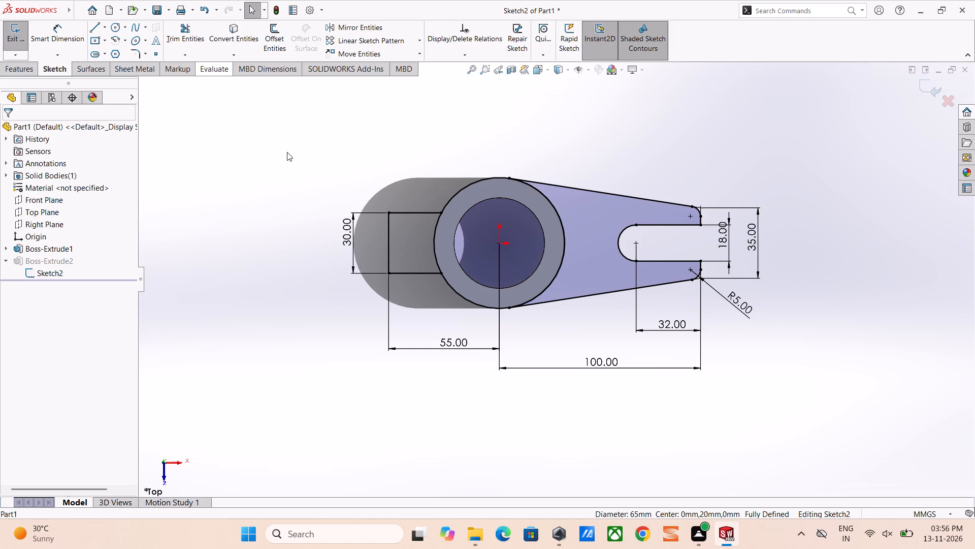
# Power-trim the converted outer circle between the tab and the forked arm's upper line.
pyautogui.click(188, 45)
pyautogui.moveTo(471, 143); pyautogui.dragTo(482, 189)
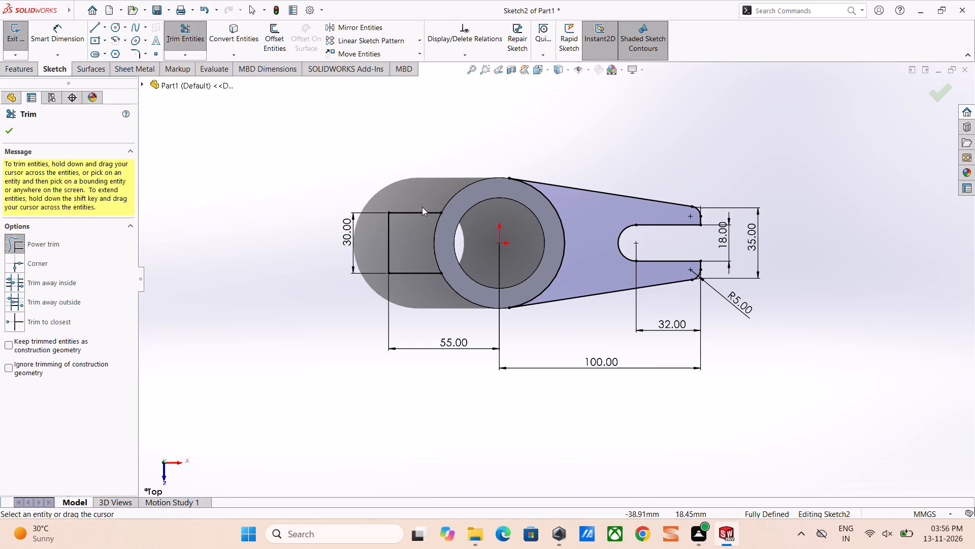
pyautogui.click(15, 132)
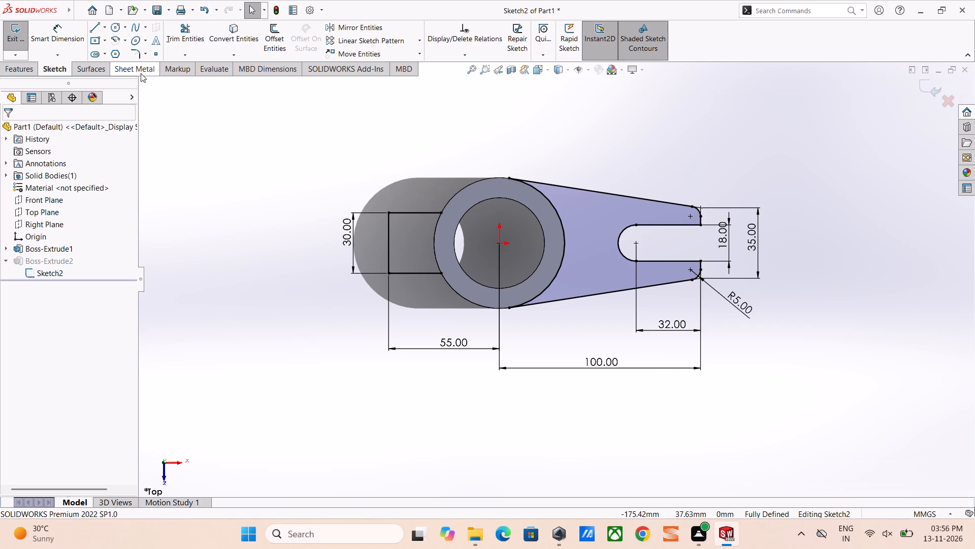
# Convert the ring boss's outer circular edge into Sketch2 again.
pyautogui.click(222, 37)
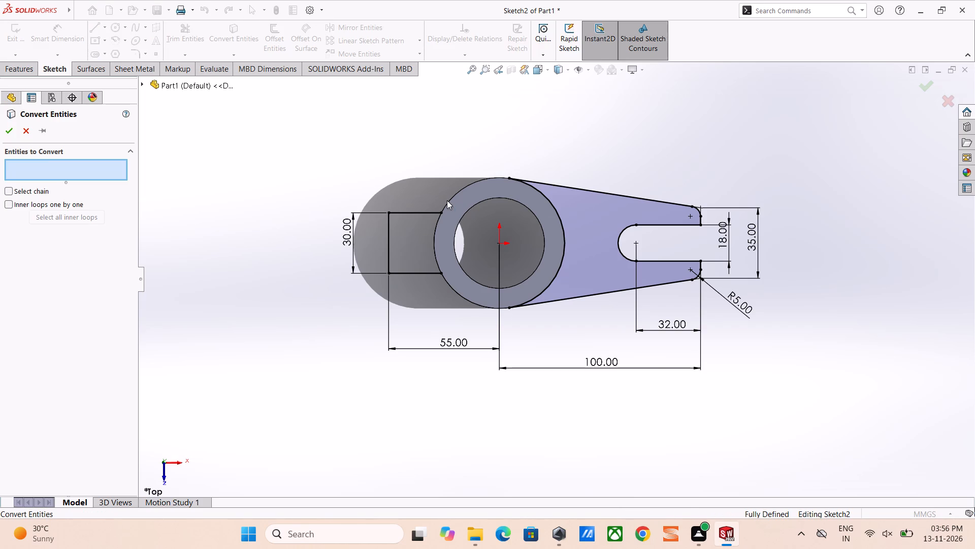
pyautogui.click(449, 201)
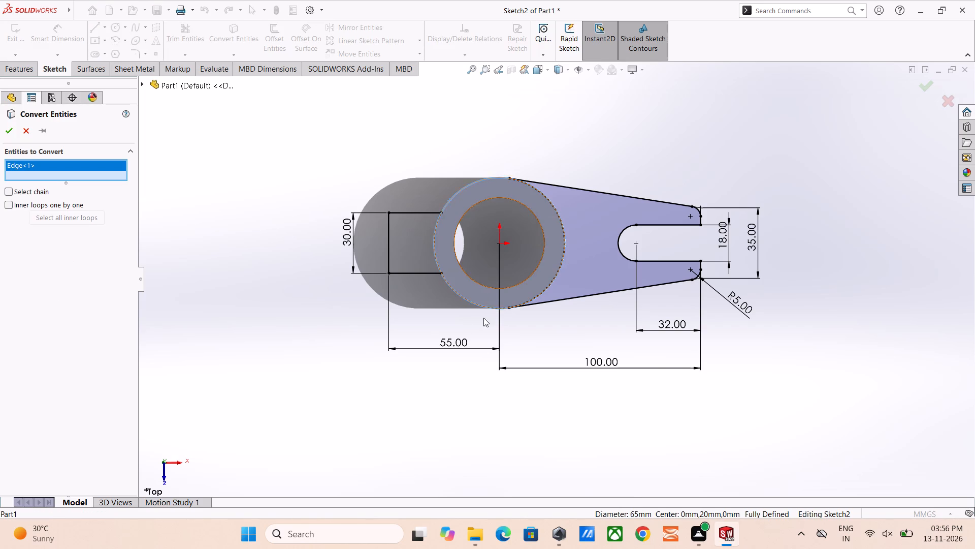
pyautogui.click(12, 132)
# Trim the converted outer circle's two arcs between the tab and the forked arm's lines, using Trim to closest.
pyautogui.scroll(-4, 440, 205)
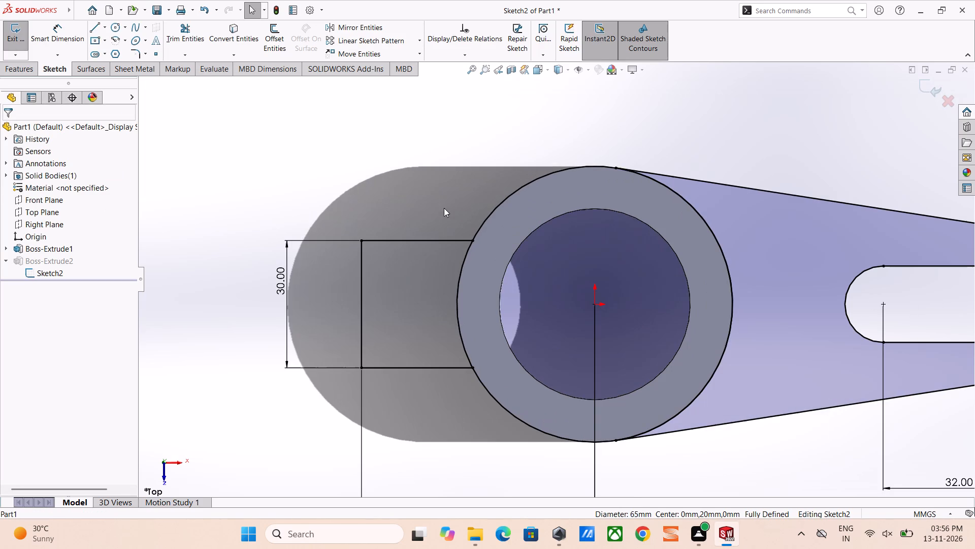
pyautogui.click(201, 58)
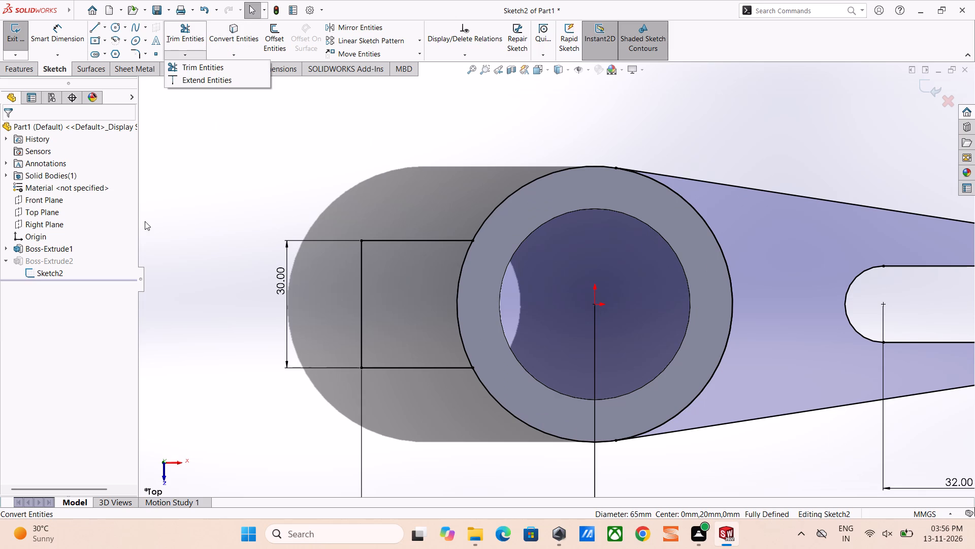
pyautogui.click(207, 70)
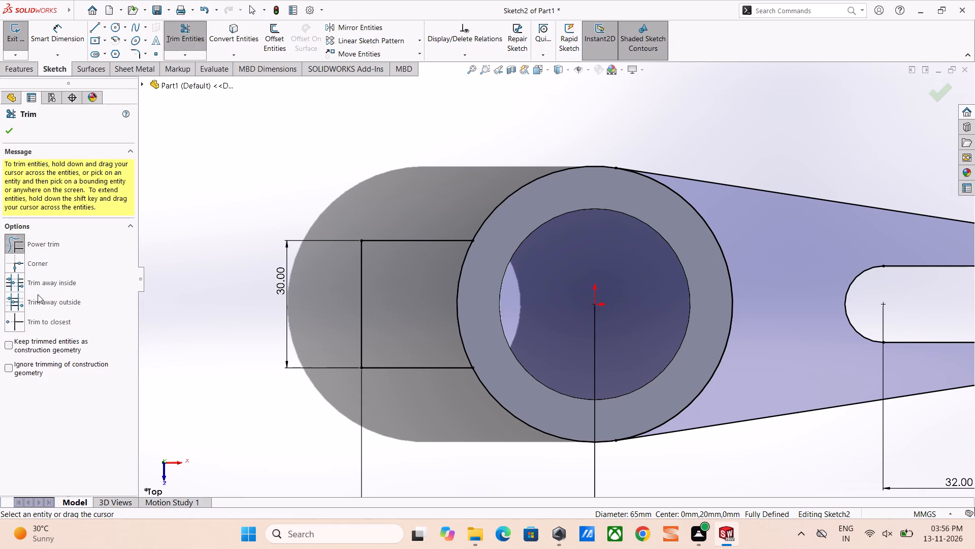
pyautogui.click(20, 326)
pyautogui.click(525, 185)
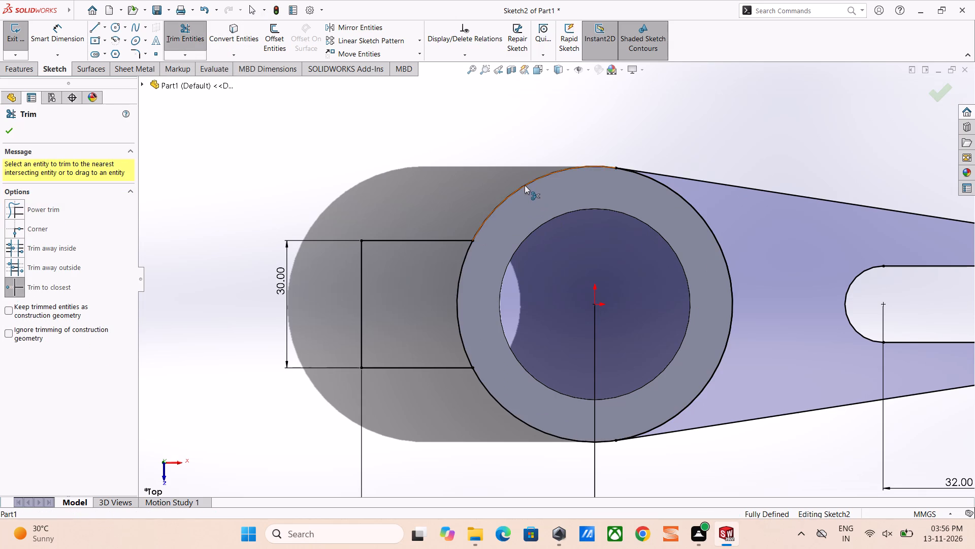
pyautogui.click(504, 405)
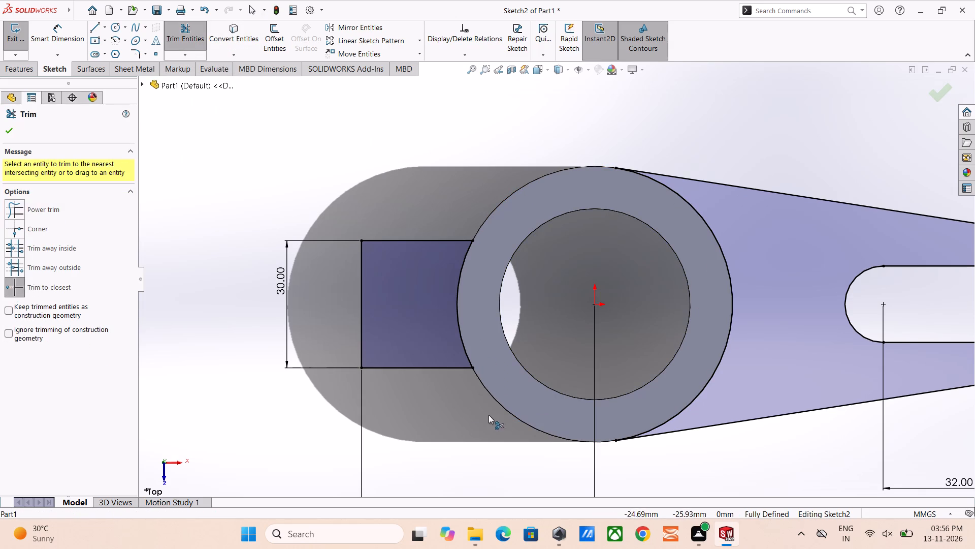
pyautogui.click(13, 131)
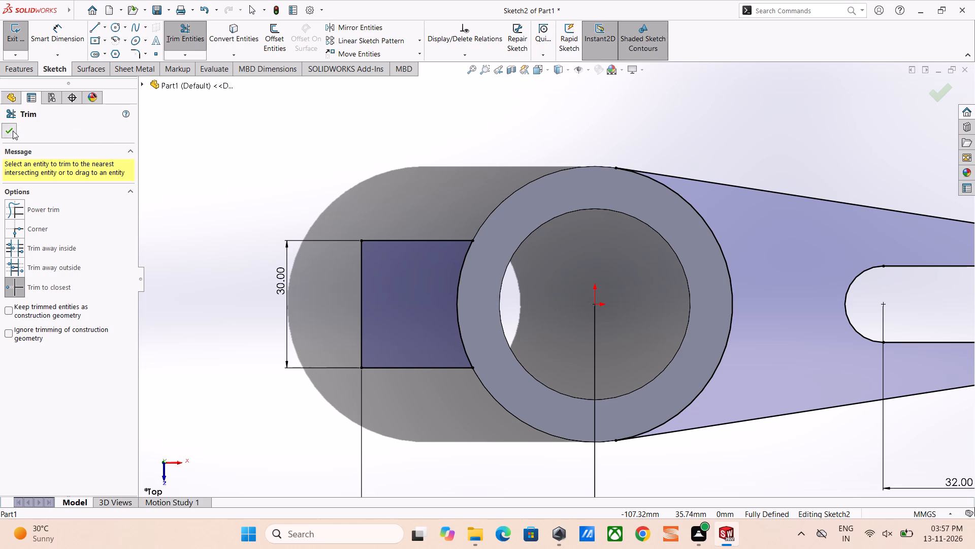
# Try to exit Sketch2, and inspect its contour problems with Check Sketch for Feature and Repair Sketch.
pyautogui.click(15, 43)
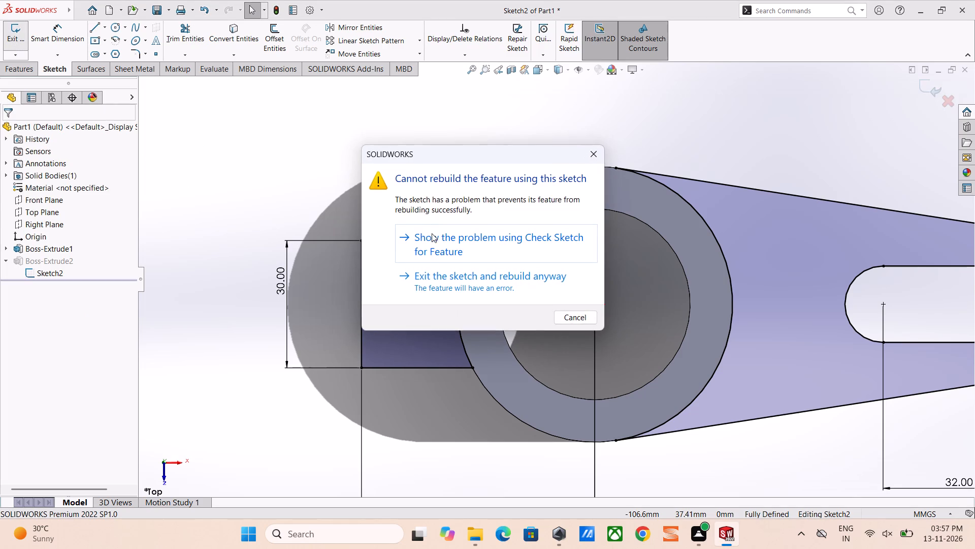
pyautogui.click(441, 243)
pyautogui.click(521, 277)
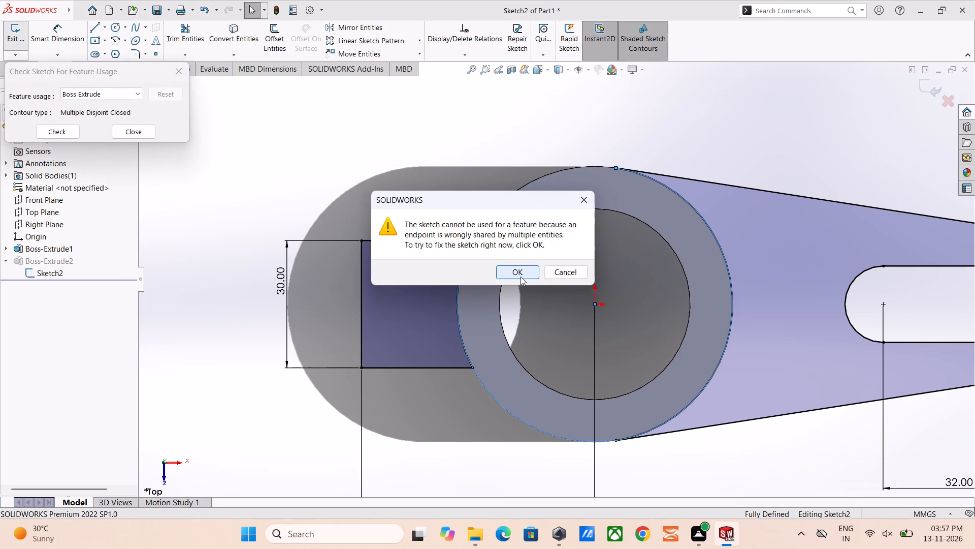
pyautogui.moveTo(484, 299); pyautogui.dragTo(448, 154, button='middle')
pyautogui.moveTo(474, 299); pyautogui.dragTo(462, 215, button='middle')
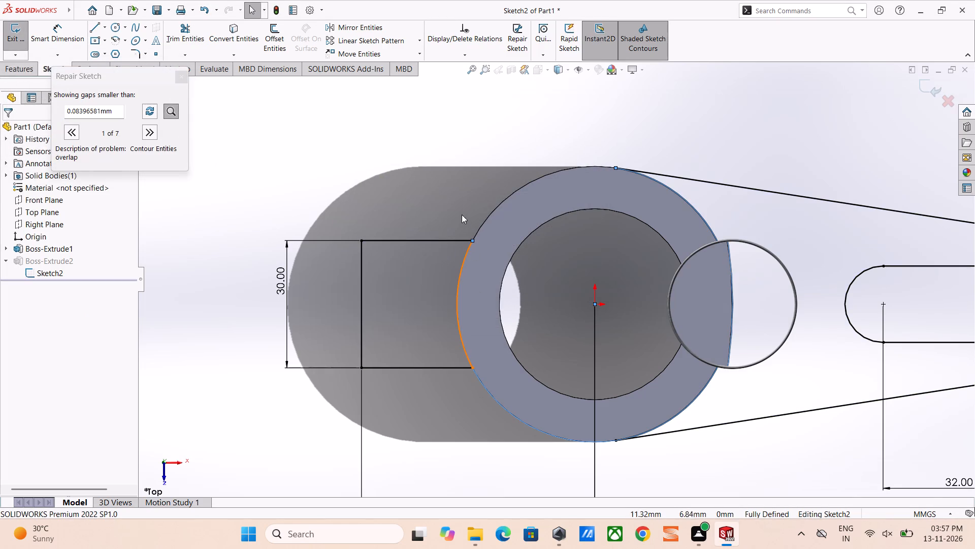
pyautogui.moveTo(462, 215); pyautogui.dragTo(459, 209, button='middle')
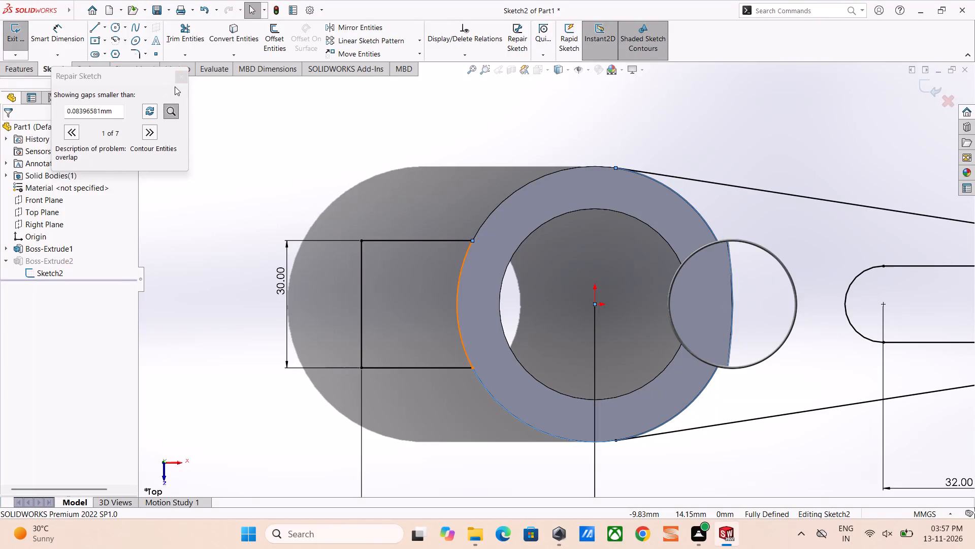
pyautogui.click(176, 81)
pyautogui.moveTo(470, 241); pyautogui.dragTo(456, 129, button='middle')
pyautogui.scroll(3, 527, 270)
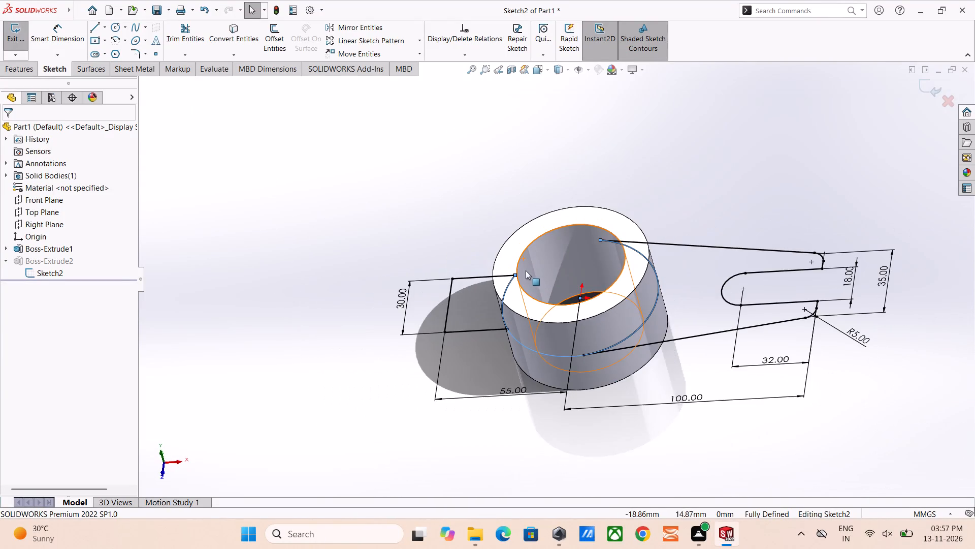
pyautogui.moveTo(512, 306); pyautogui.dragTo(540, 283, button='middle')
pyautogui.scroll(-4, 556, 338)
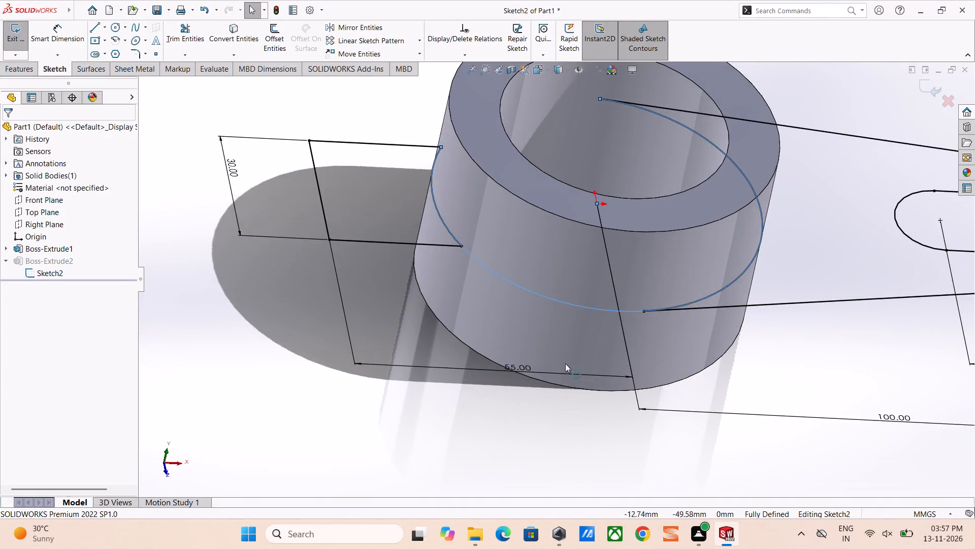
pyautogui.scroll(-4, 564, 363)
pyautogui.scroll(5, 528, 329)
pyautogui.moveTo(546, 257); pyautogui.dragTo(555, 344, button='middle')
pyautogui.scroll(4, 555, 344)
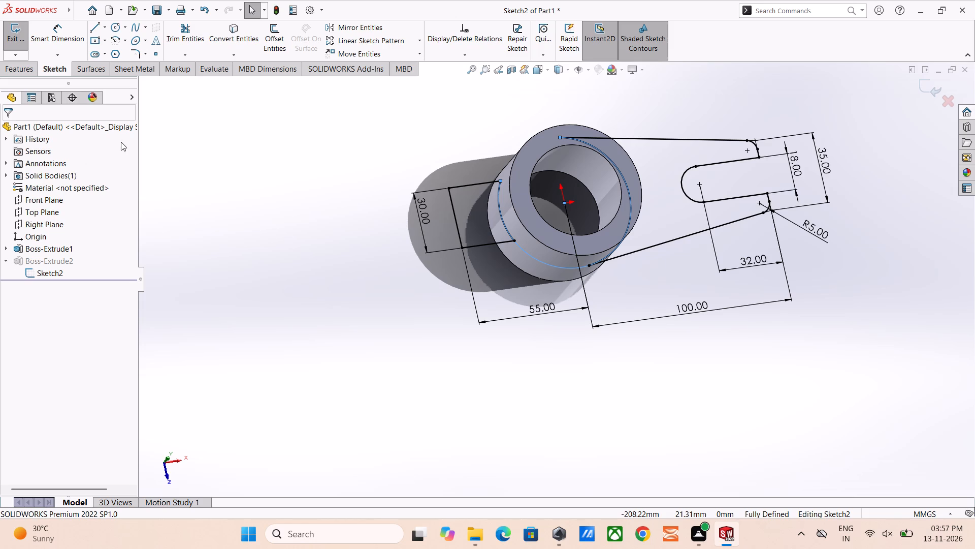
# Undo the Sketch2 edits back to the forked arm profile without the tab, and exit the sketch to rebuild the arm.
pyautogui.hotkey('ctrl', 'z')
pyautogui.hotkey('ctrl', 'z')
pyautogui.hotkey('ctrl', 'z')
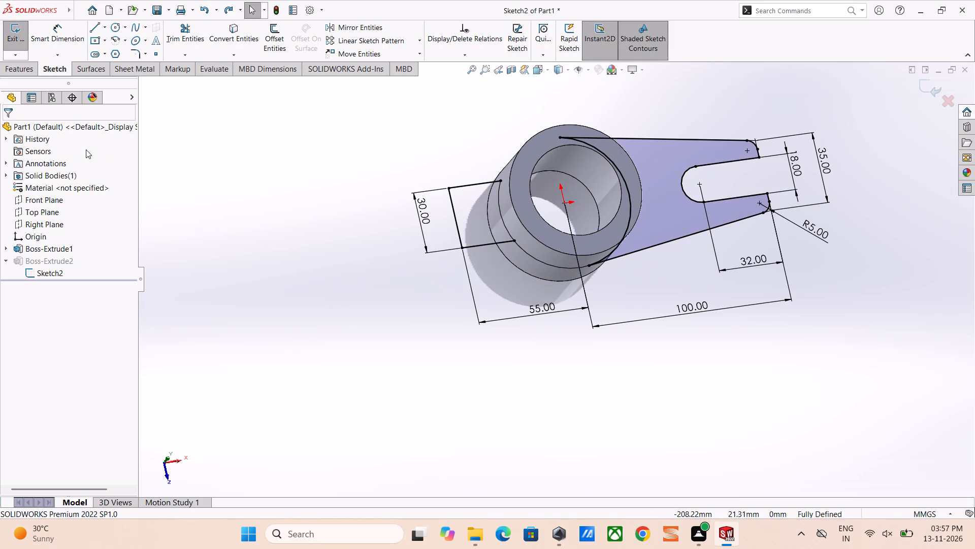
pyautogui.hotkey('ctrl', 'z')
pyautogui.hotkey('ctrl', 'z')
pyautogui.hotkey('ctrl', 'z')
pyautogui.hotkey('ctrl', 'z')
pyautogui.hotkey('ctrl', 'z')
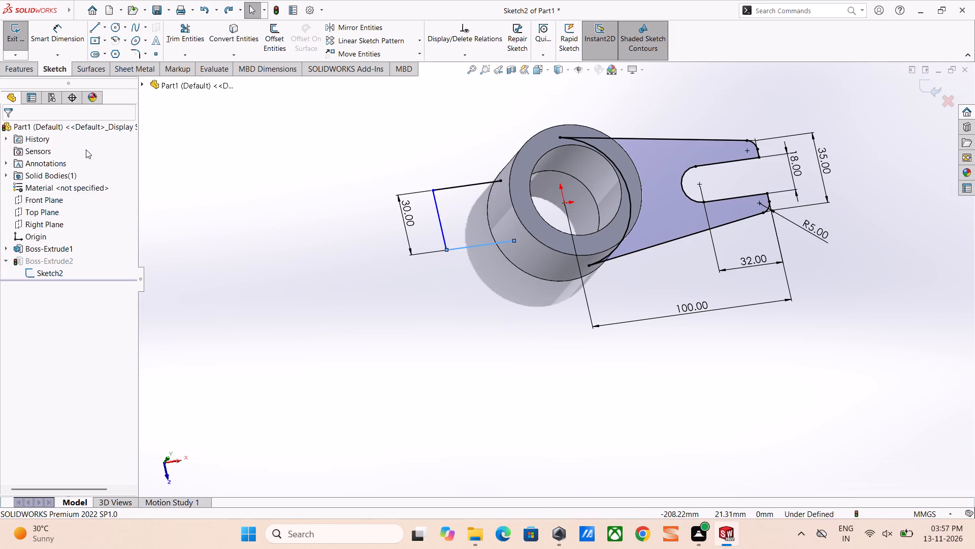
pyautogui.hotkey('ctrl', 'z')
pyautogui.hotkey('ctrl', 'z')
pyautogui.hotkey('ctrl', 'z')
pyautogui.hotkey('ctrl', 'z')
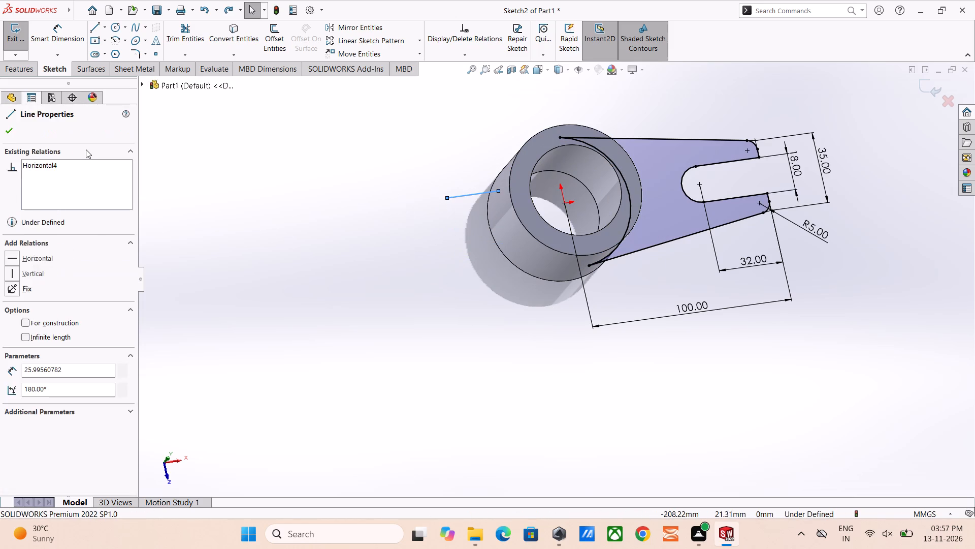
pyautogui.hotkey('ctrl', 'z')
pyautogui.click(15, 32)
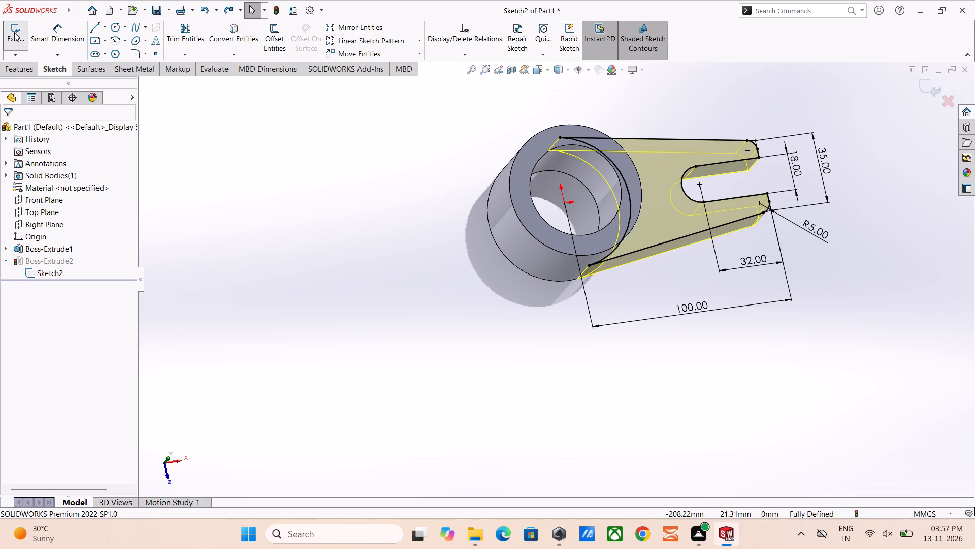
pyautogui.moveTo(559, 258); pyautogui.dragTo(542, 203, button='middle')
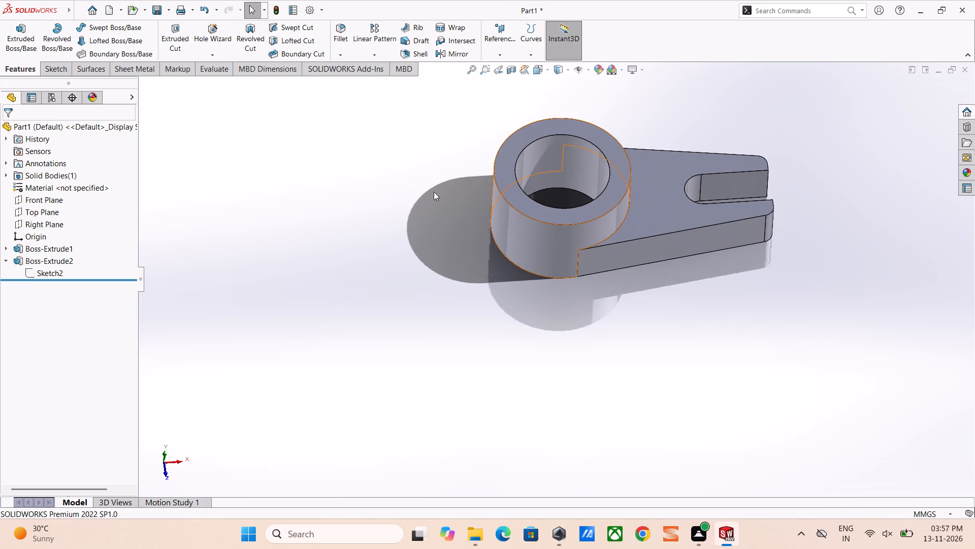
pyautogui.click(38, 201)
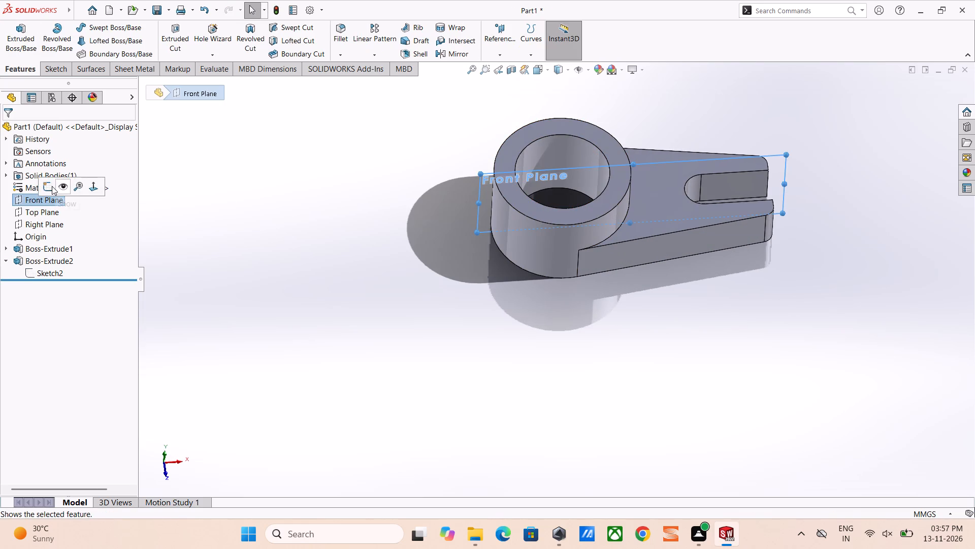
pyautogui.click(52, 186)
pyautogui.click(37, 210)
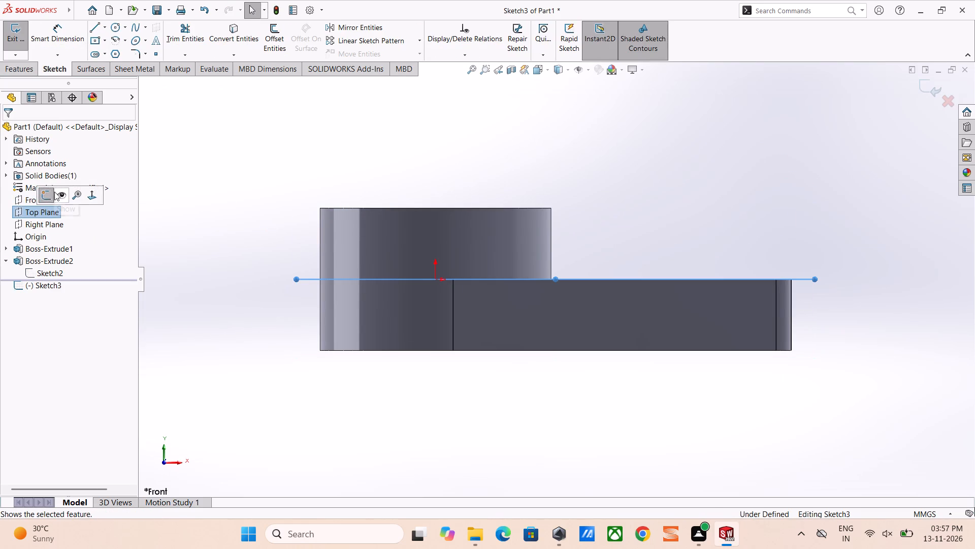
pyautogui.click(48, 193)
# Start a new sketch on the Top Plane.
pyautogui.click(42, 211)
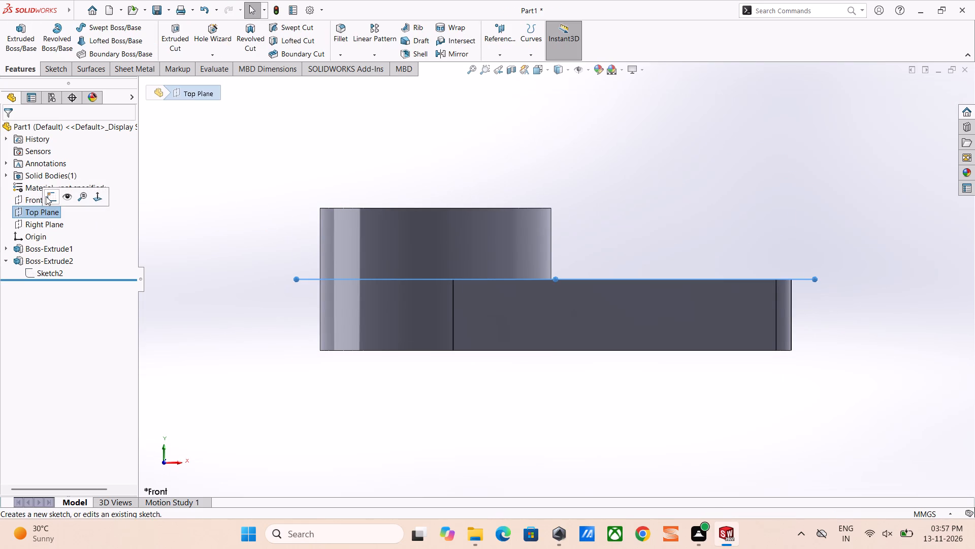
pyautogui.click(47, 196)
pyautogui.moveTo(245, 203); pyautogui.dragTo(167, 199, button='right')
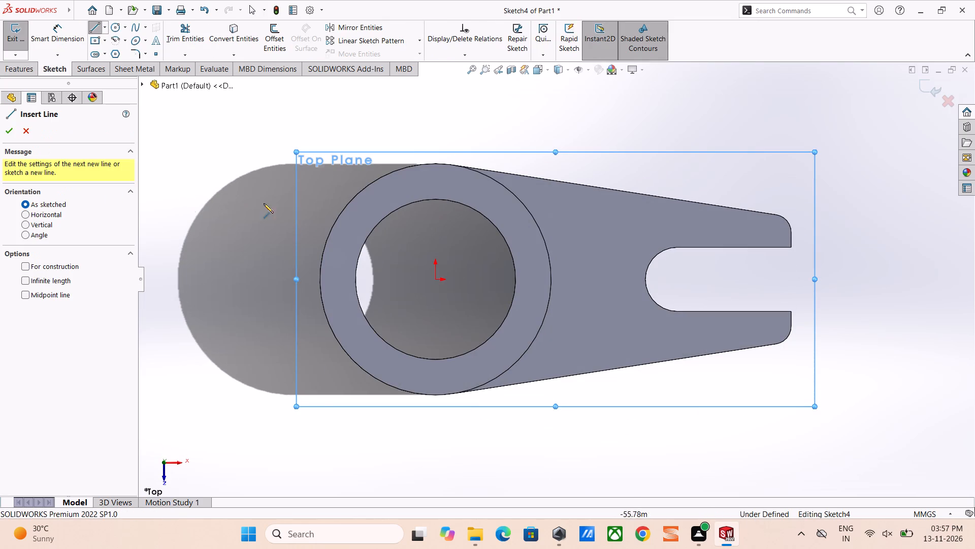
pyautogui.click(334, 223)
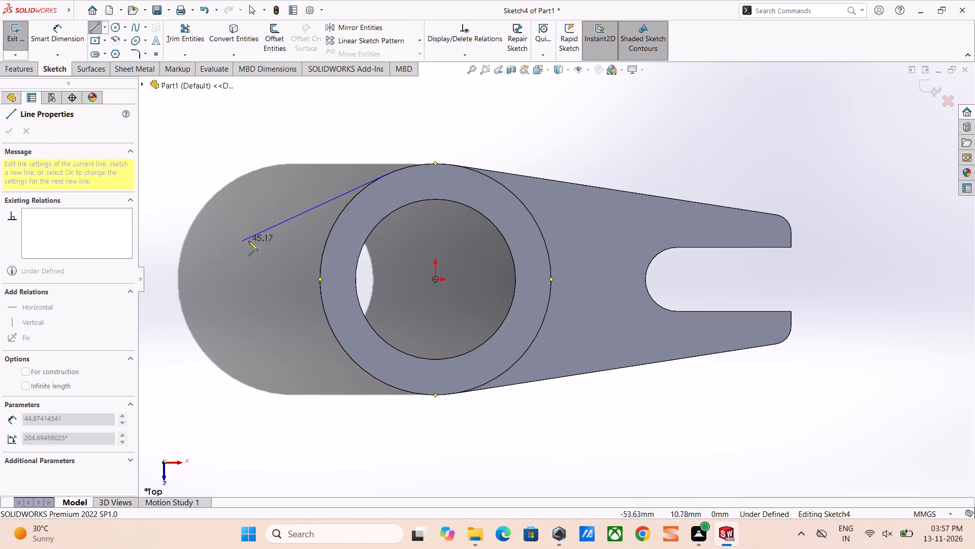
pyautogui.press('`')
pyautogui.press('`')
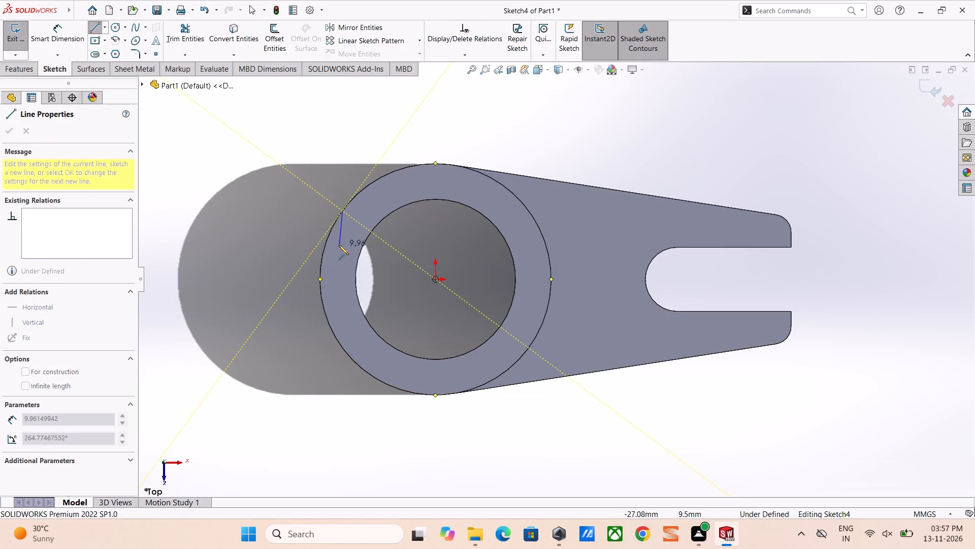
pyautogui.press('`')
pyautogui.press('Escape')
# Sketch an open three-sided tab profile opposite the fork, about 19 mm long and 20 mm wide, with its open end over the ring boss.
pyautogui.moveTo(362, 218); pyautogui.dragTo(130, 211, button='right')
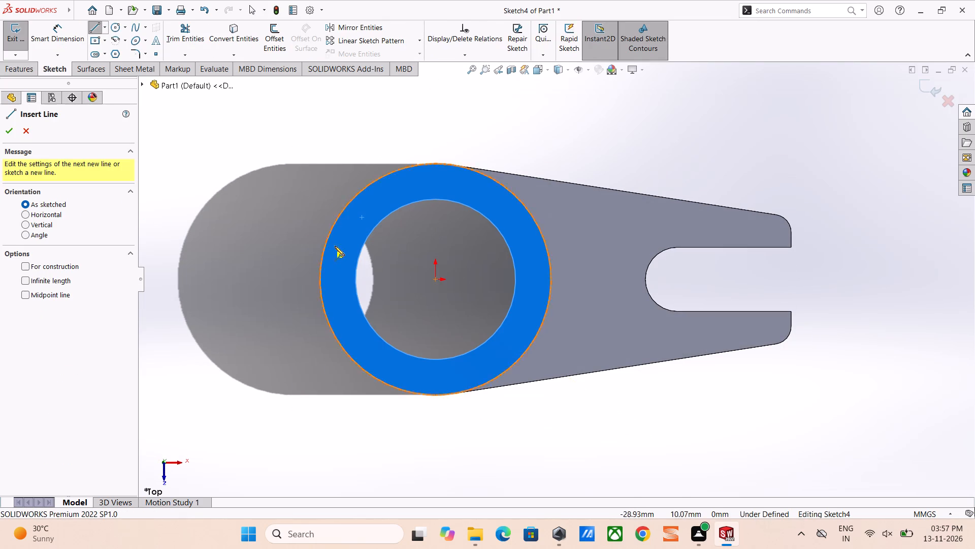
pyautogui.moveTo(341, 249); pyautogui.dragTo(335, 248)
pyautogui.click(272, 252)
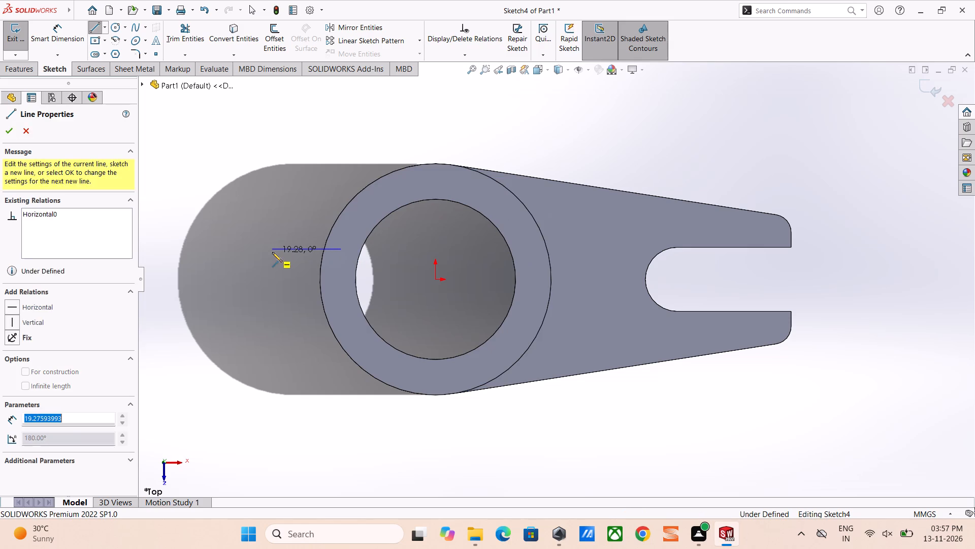
pyautogui.click(273, 322)
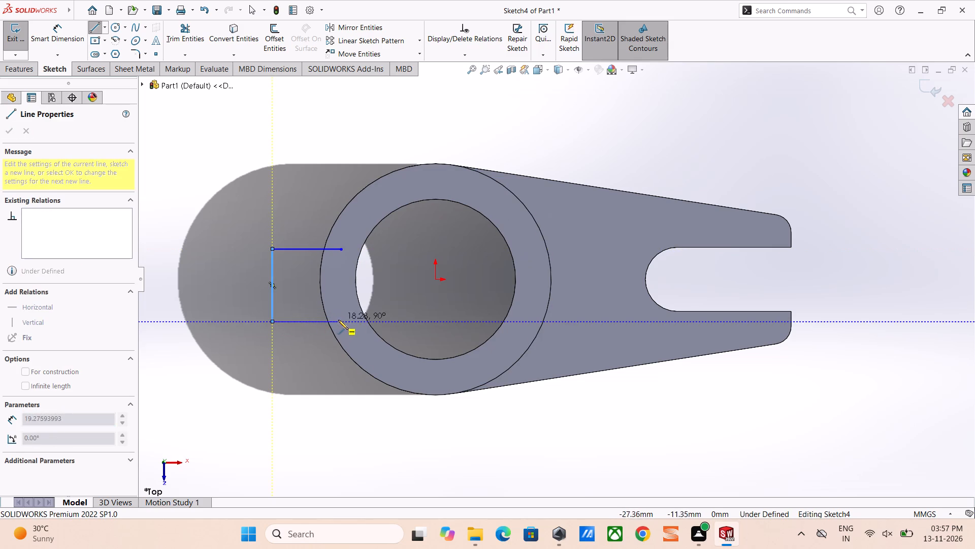
pyautogui.click(340, 322)
pyautogui.press('Escape')
# Dimension the tab profile's vertical end line to 30 mm.
pyautogui.moveTo(263, 269); pyautogui.dragTo(242, 181, button='right')
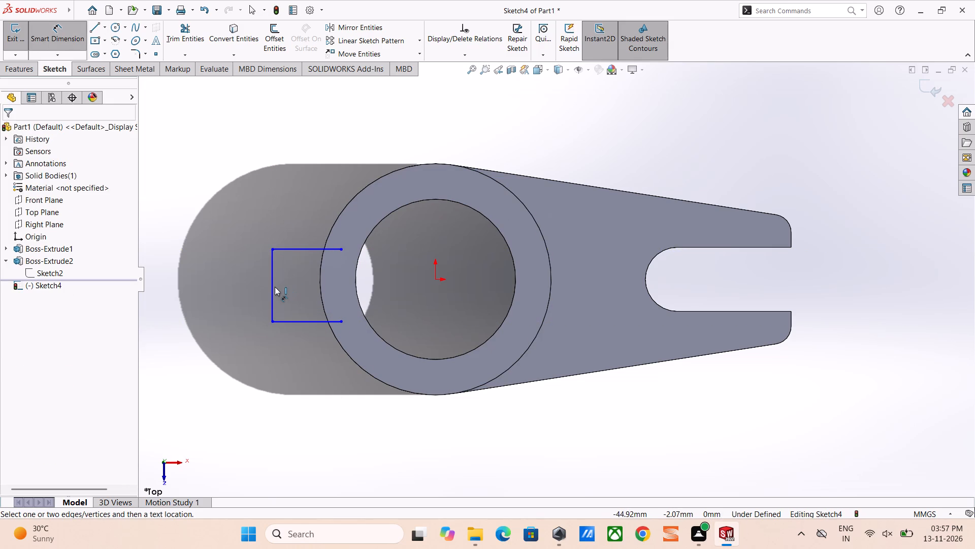
pyautogui.moveTo(275, 287); pyautogui.dragTo(270, 284)
pyautogui.click(233, 279)
pyautogui.write('30')
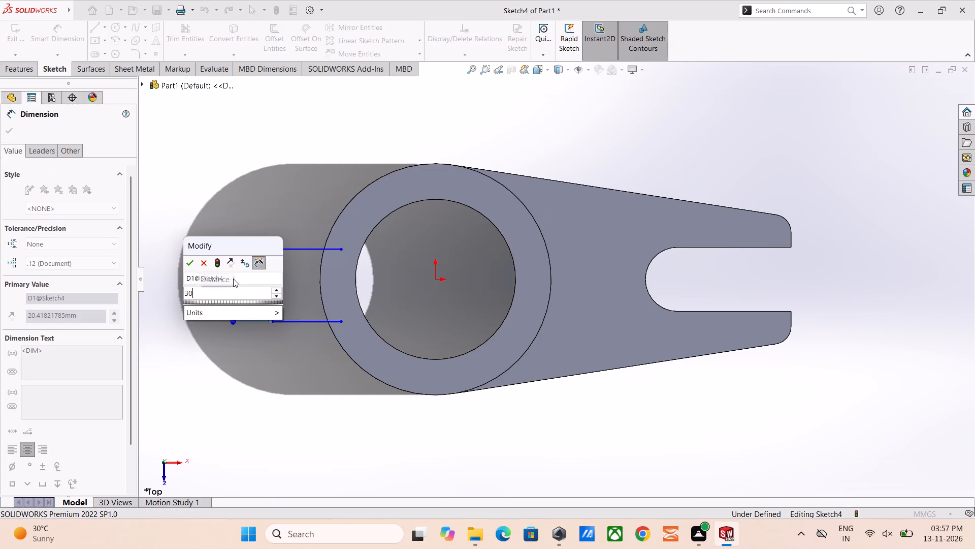
pyautogui.press('Return')
# Dimension the distance from the tab's vertical end line to the origin as 55 mm.
pyautogui.click(272, 272)
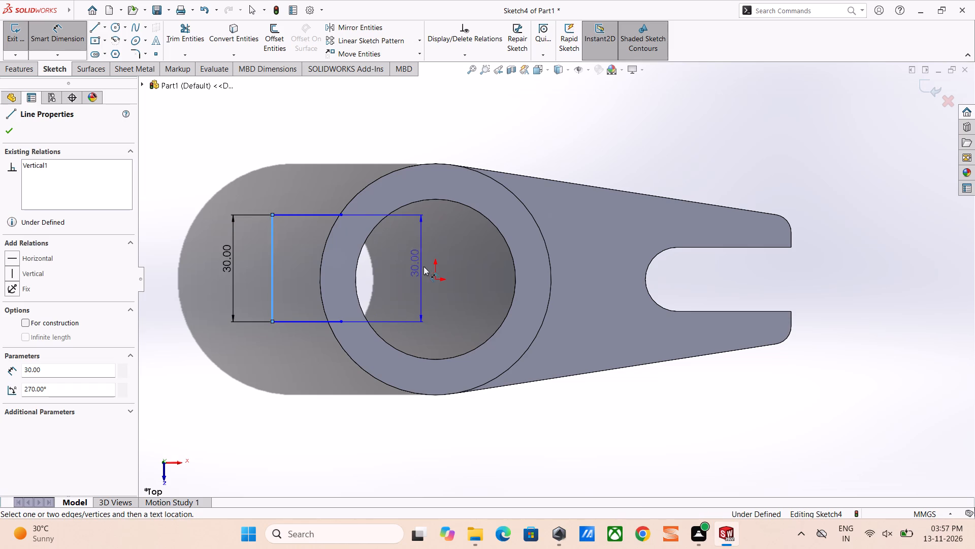
pyautogui.click(436, 278)
pyautogui.click(380, 436)
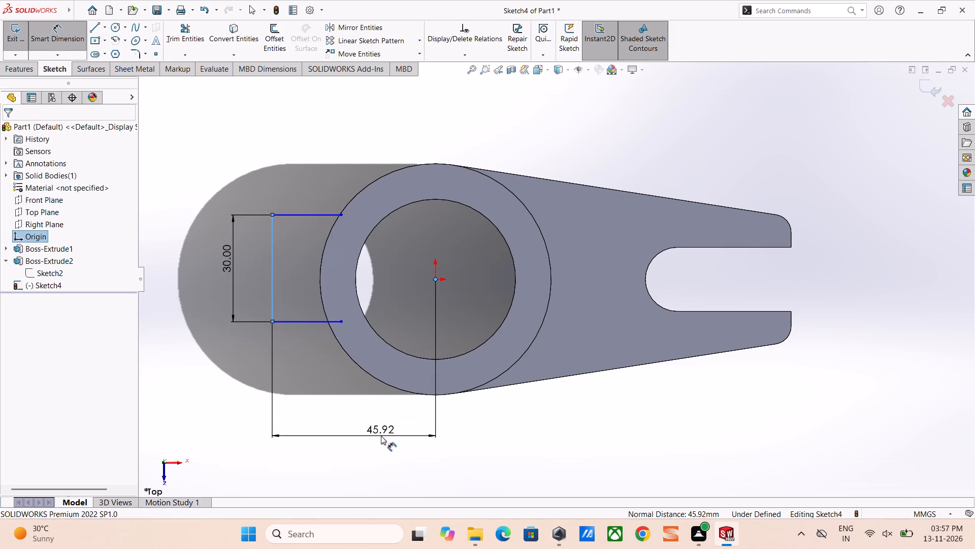
pyautogui.write('55')
pyautogui.press('Return')
pyautogui.press('Escape')
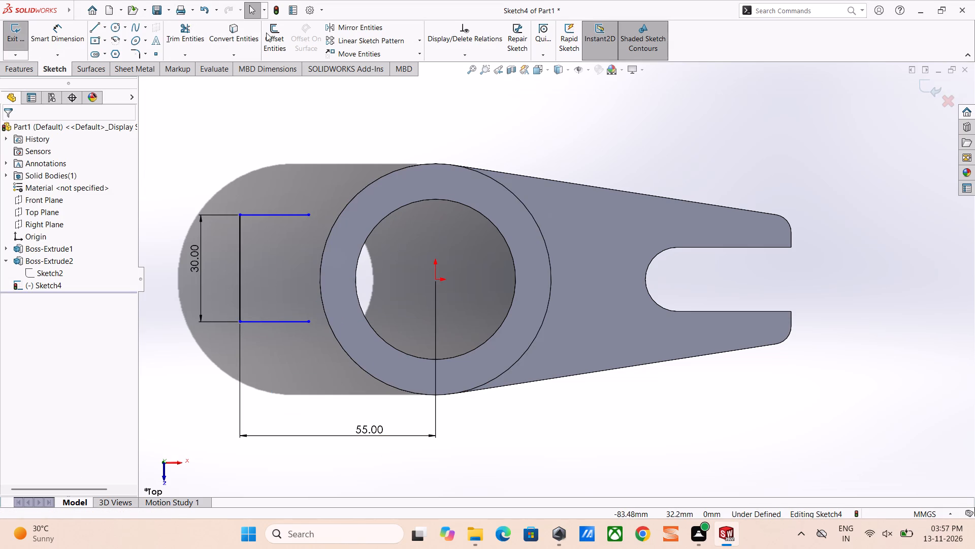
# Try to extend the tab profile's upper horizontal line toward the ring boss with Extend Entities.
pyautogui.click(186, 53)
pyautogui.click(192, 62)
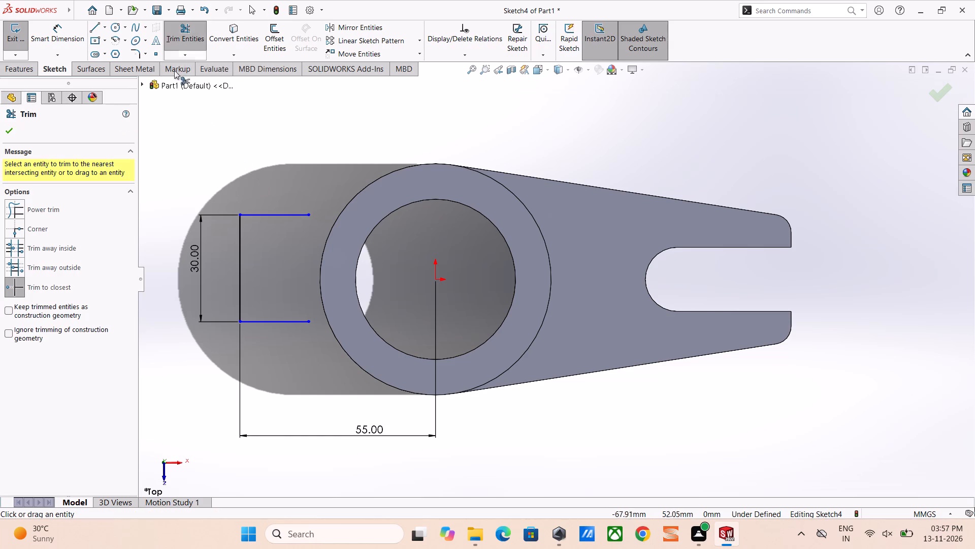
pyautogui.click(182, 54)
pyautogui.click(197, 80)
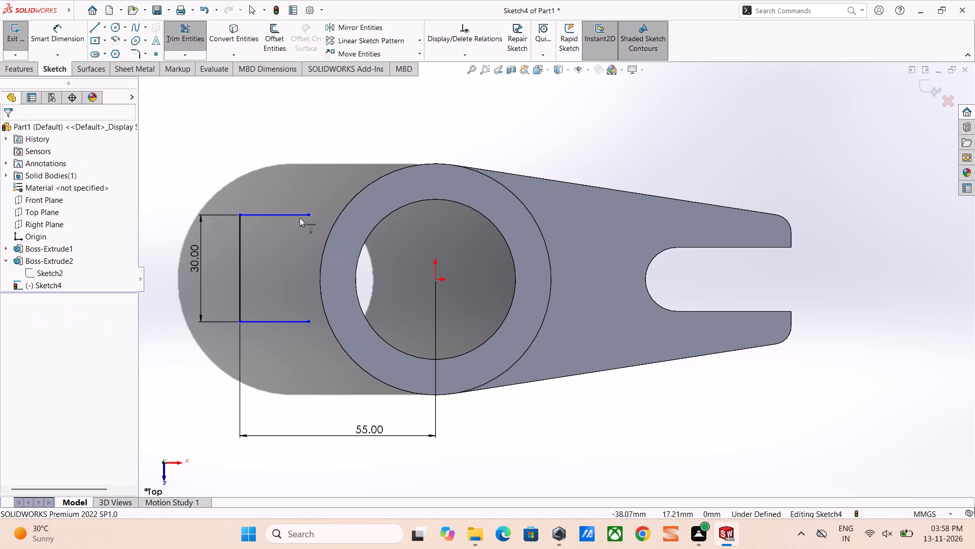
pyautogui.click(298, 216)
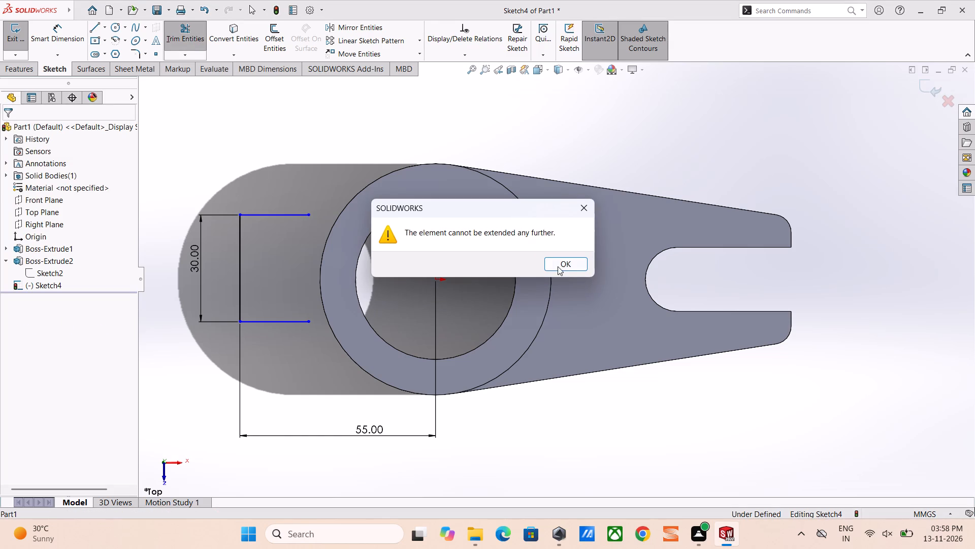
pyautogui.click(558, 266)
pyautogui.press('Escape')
# Lengthen both horizontal tab lines so their open ends lie inside the ring boss's outer edge.
pyautogui.moveTo(309, 216); pyautogui.dragTo(338, 219)
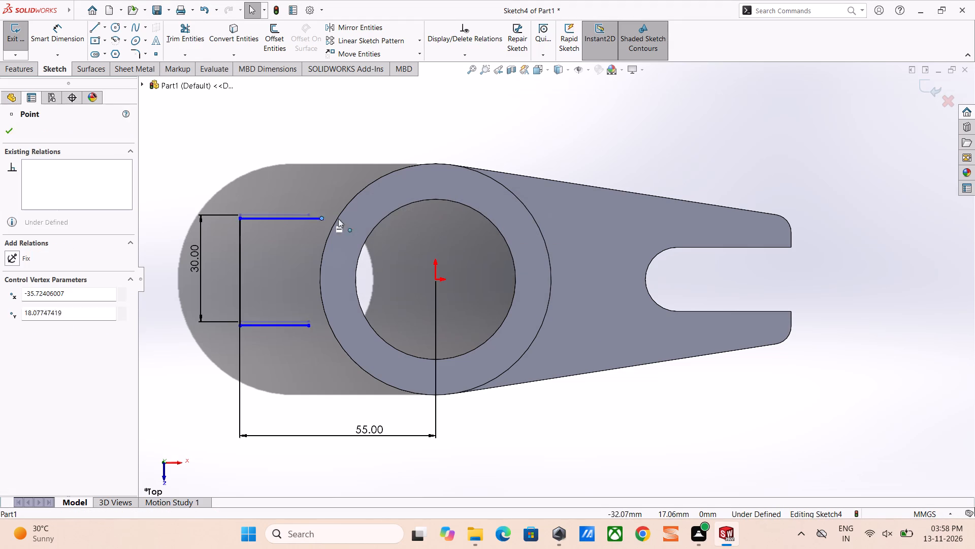
pyautogui.moveTo(338, 219); pyautogui.dragTo(370, 215)
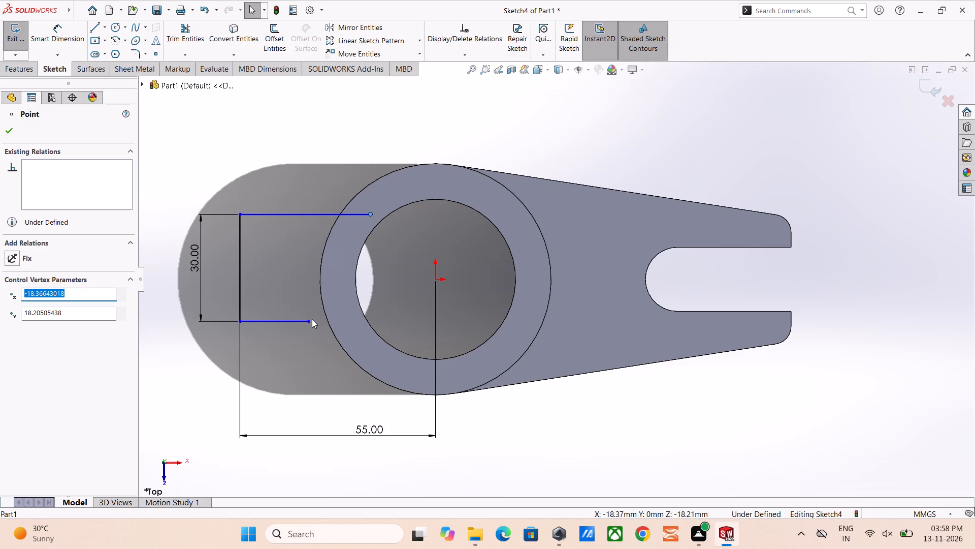
pyautogui.moveTo(310, 320); pyautogui.dragTo(350, 320)
pyautogui.press('Escape')
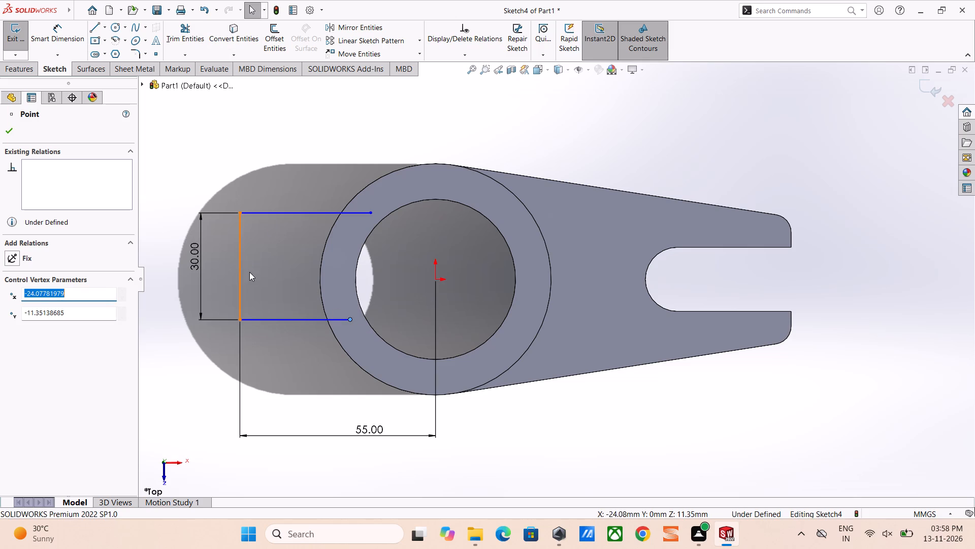
pyautogui.press('Escape')
pyautogui.press('Escape')
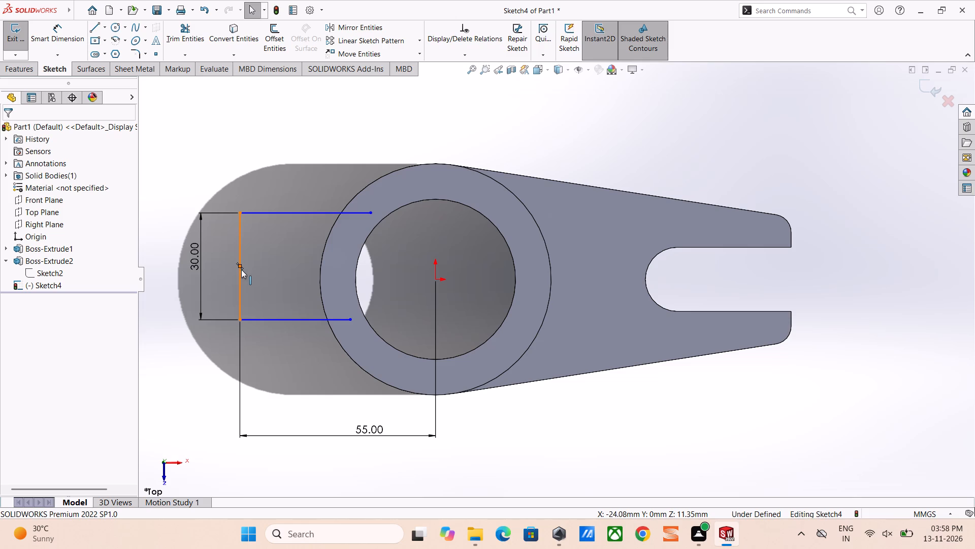
# Add a horizontal relation between the midpoint of the tab's vertical end line and the origin.
pyautogui.click(239, 268)
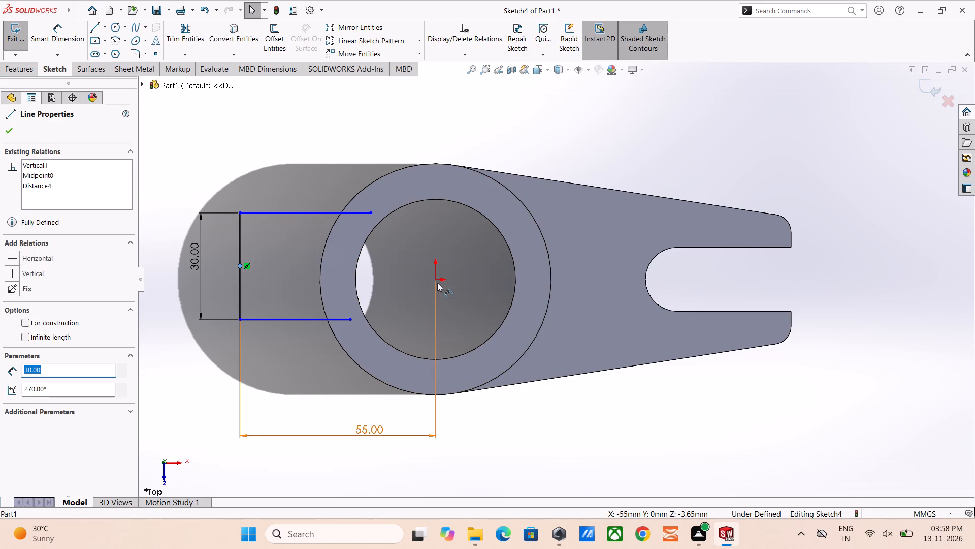
pyautogui.keyDown('ctrl'); pyautogui.click(435, 280); pyautogui.keyUp('ctrl')
pyautogui.click(468, 237)
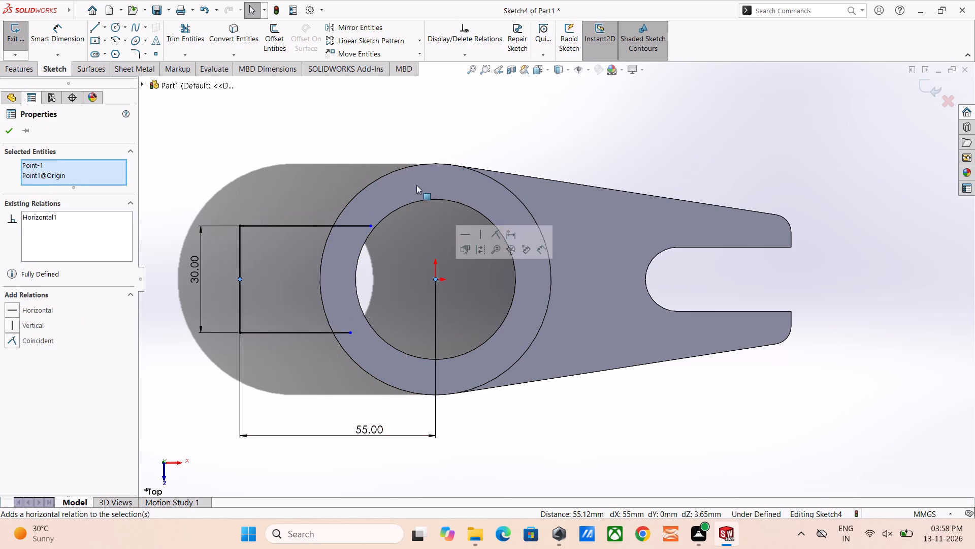
pyautogui.click(369, 152)
pyautogui.press('Escape')
# Convert the ring boss's outer circular edge into the tab sketch.
pyautogui.click(228, 42)
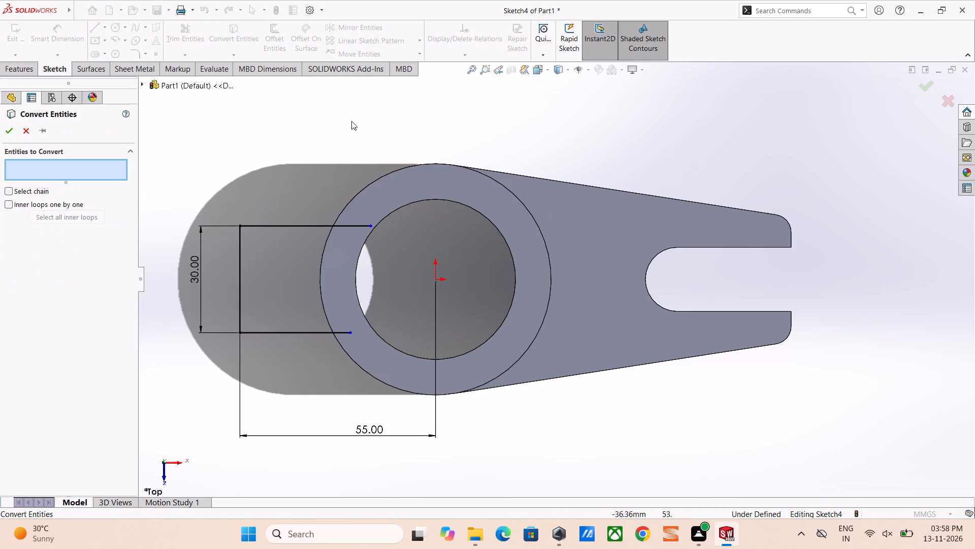
pyautogui.click(415, 166)
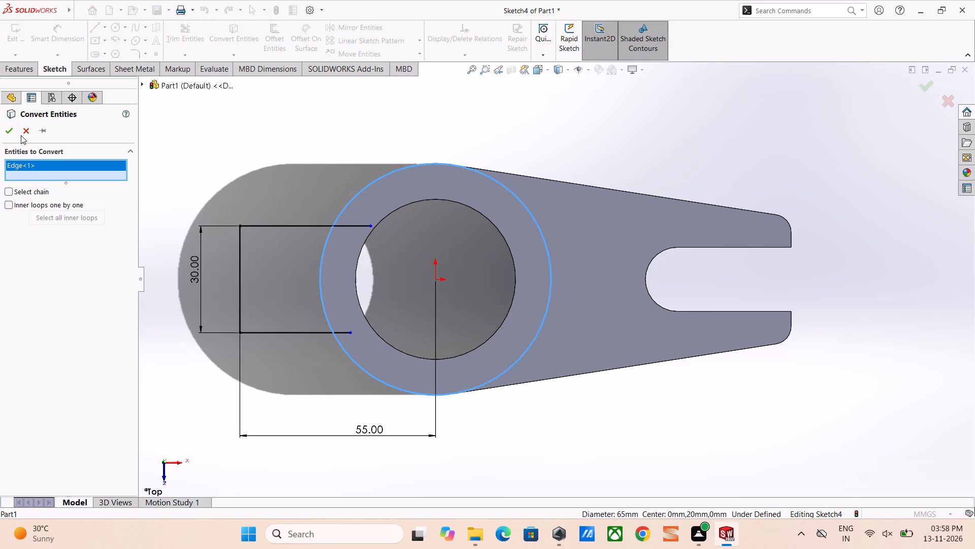
pyautogui.click(13, 134)
pyautogui.click(278, 164)
# Trim the converted circle, leaving only the arc between the two horizontal tab lines.
pyautogui.click(197, 42)
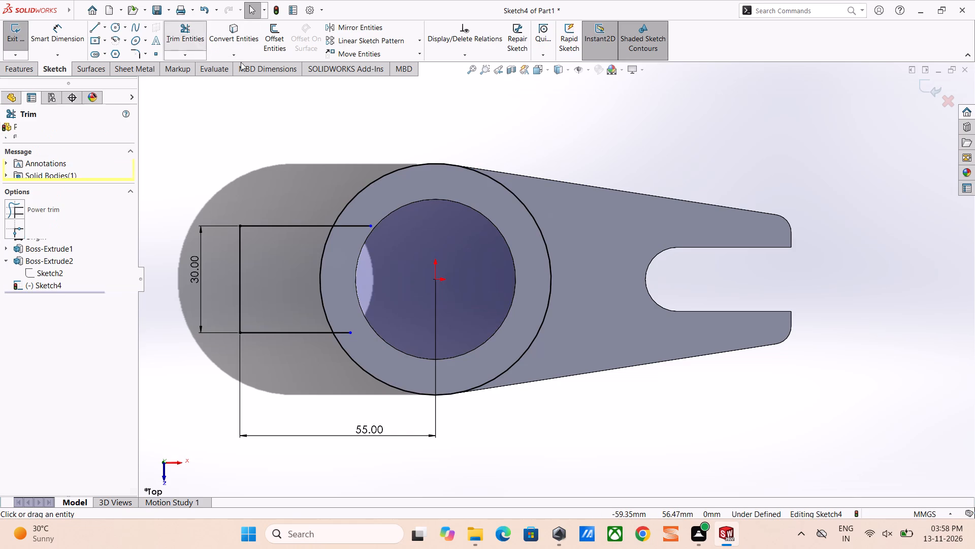
pyautogui.moveTo(359, 121); pyautogui.dragTo(381, 193)
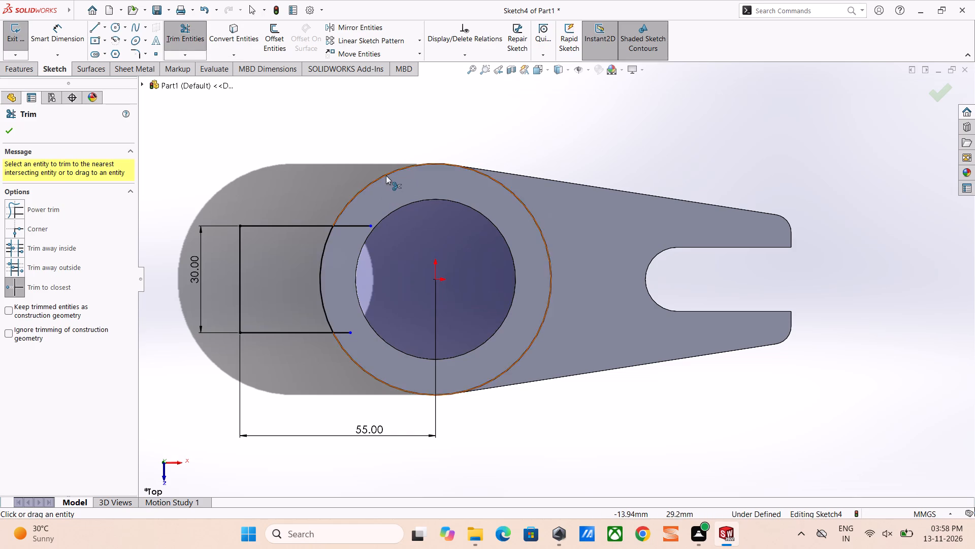
pyautogui.click(386, 175)
pyautogui.press('Escape')
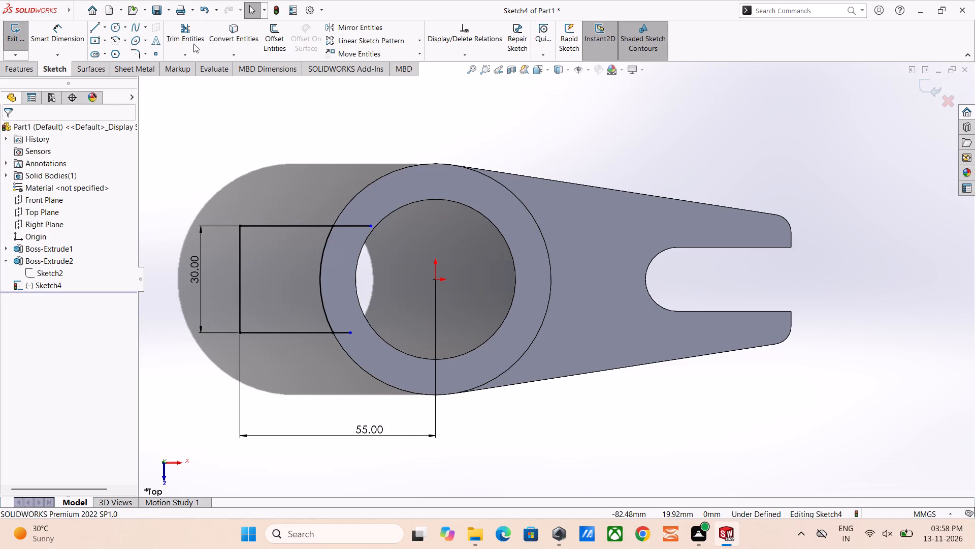
# Power trim both horizontal line ends overhanging inside the ring boss, closing the tab profile, and exit the sketch.
pyautogui.click(193, 53)
pyautogui.click(193, 70)
pyautogui.click(63, 213)
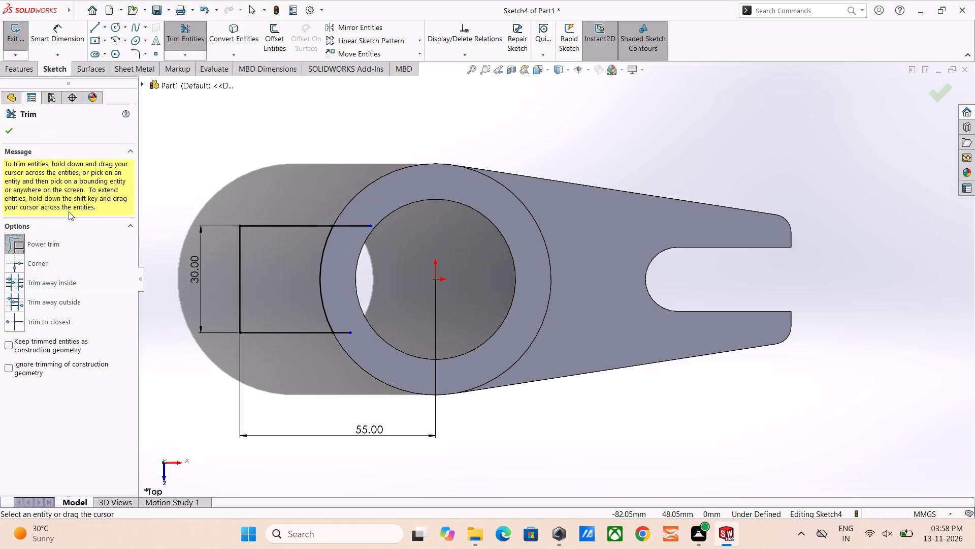
pyautogui.moveTo(367, 158); pyautogui.dragTo(350, 341)
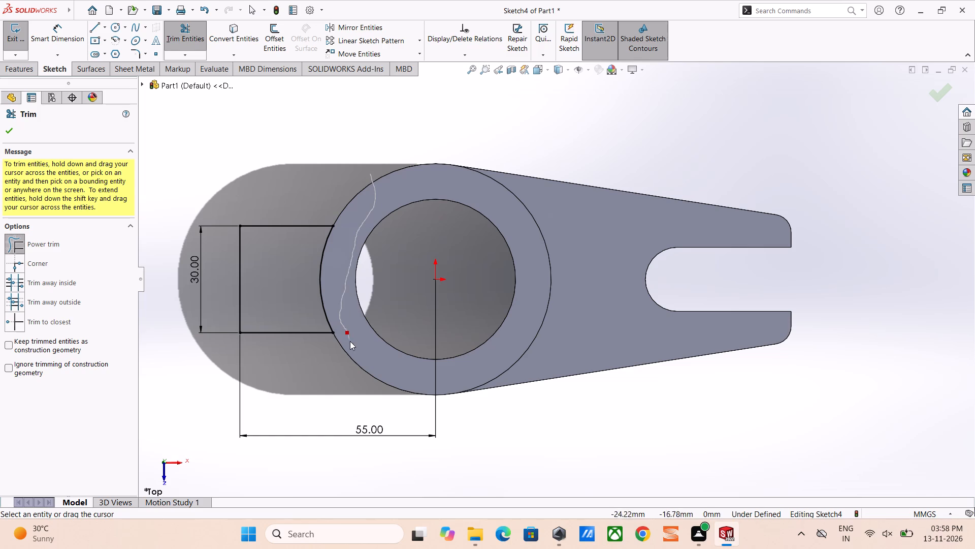
pyautogui.moveTo(350, 341); pyautogui.dragTo(314, 402)
pyautogui.click(13, 130)
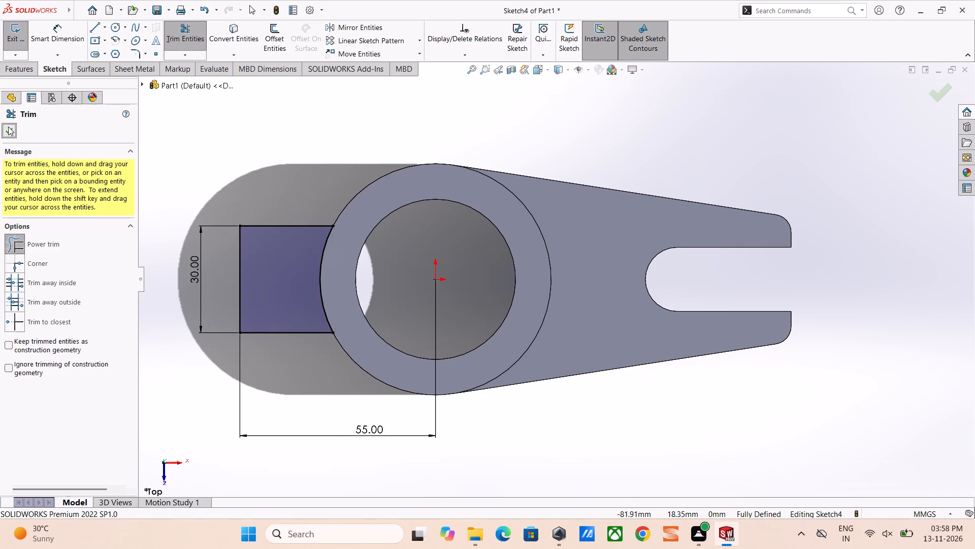
pyautogui.click(11, 29)
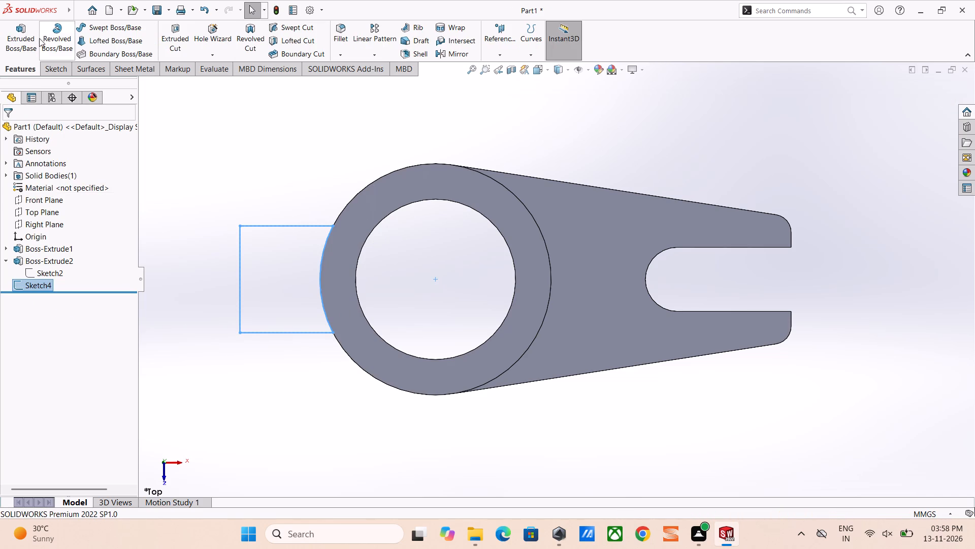
# Extrude the tab profile 20 mm blind in the reversed, downward direction, merged with the lever body.
pyautogui.click(24, 45)
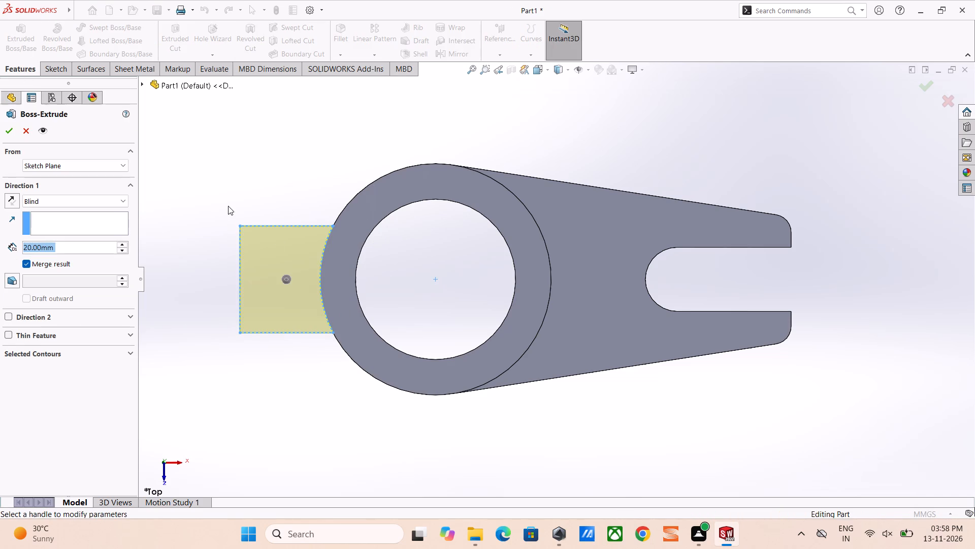
pyautogui.moveTo(288, 249); pyautogui.dragTo(291, 115, button='middle')
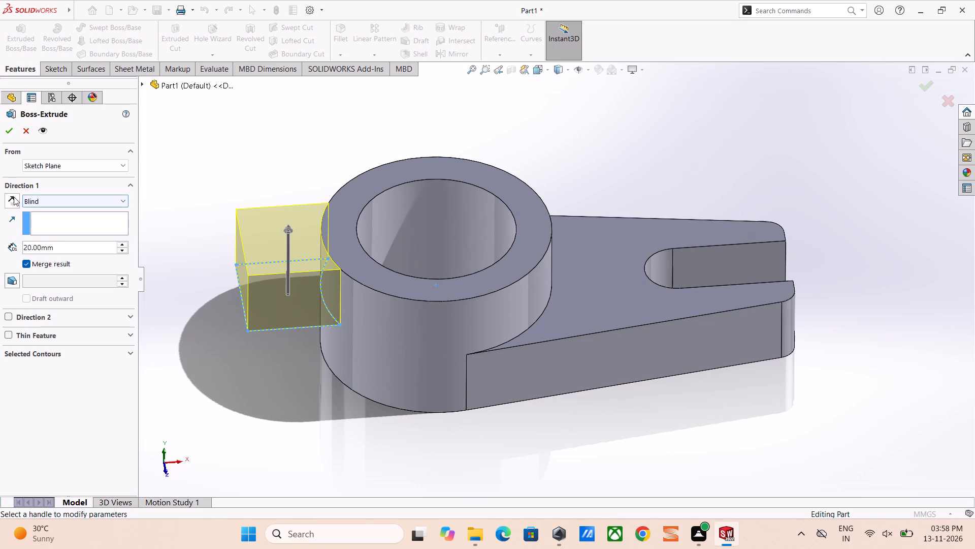
pyautogui.click(14, 196)
pyautogui.click(7, 132)
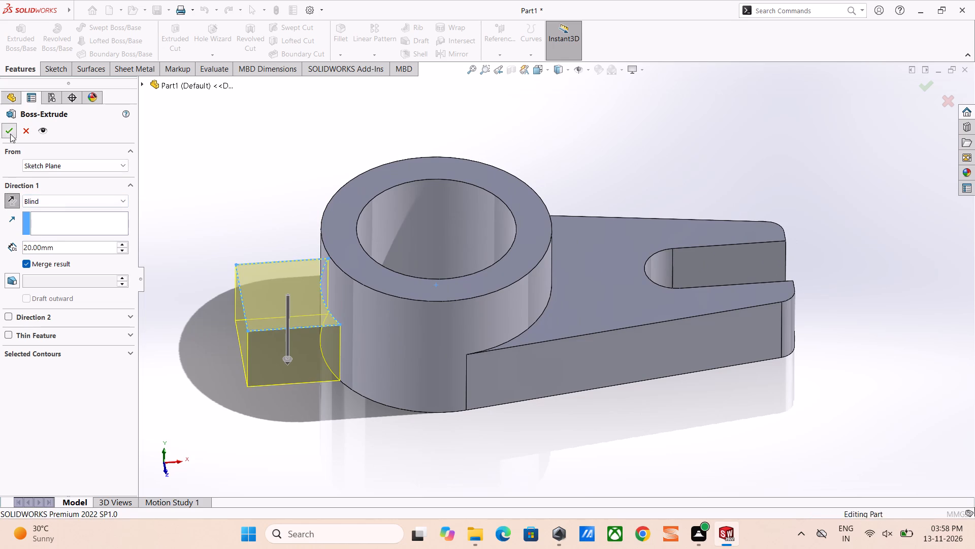
# Inspect the extruded tab from below and above, finishing with the part in the isometric view.
pyautogui.moveTo(301, 270); pyautogui.dragTo(286, 102, button='middle')
pyautogui.scroll(4, 378, 302)
pyautogui.click(573, 188)
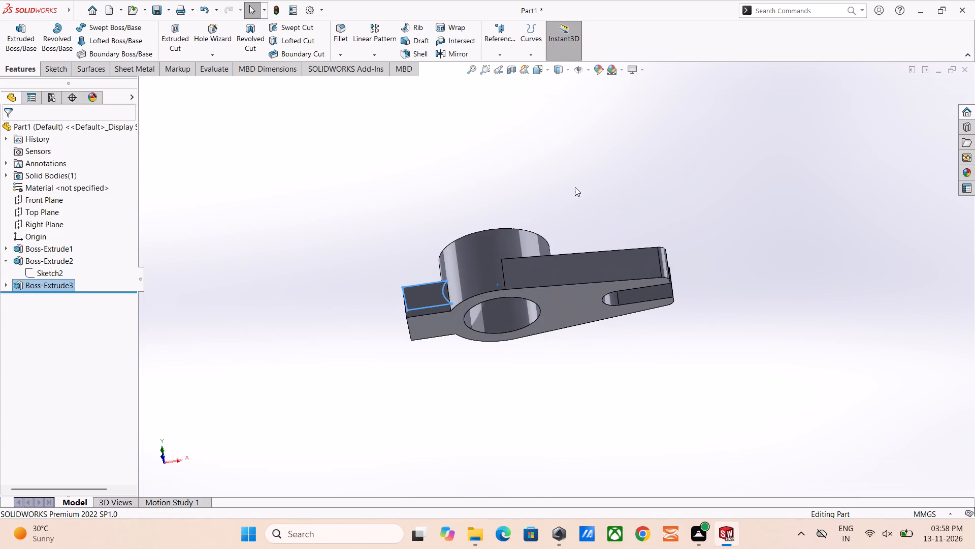
pyautogui.moveTo(513, 294); pyautogui.dragTo(579, 450, button='middle')
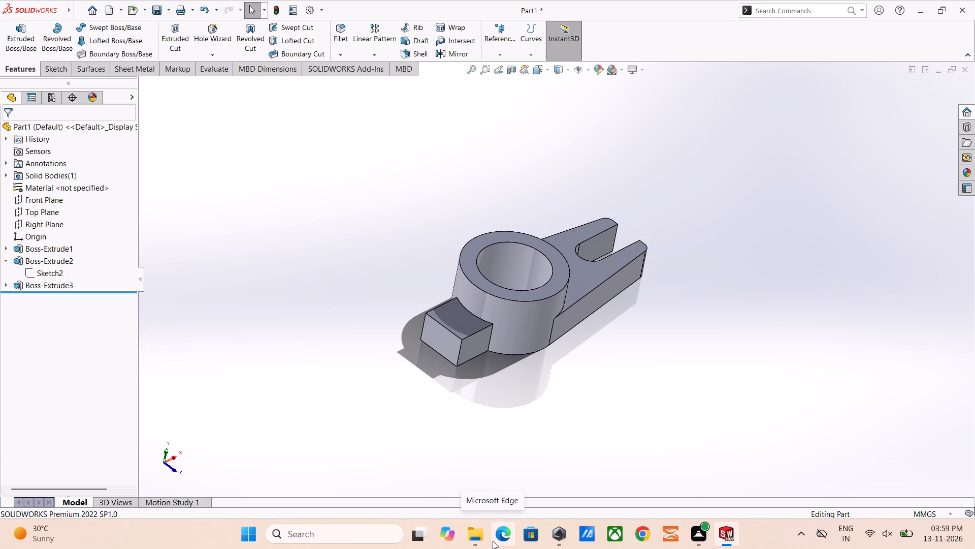
pyautogui.moveTo(472, 522); pyautogui.dragTo(671, 548)
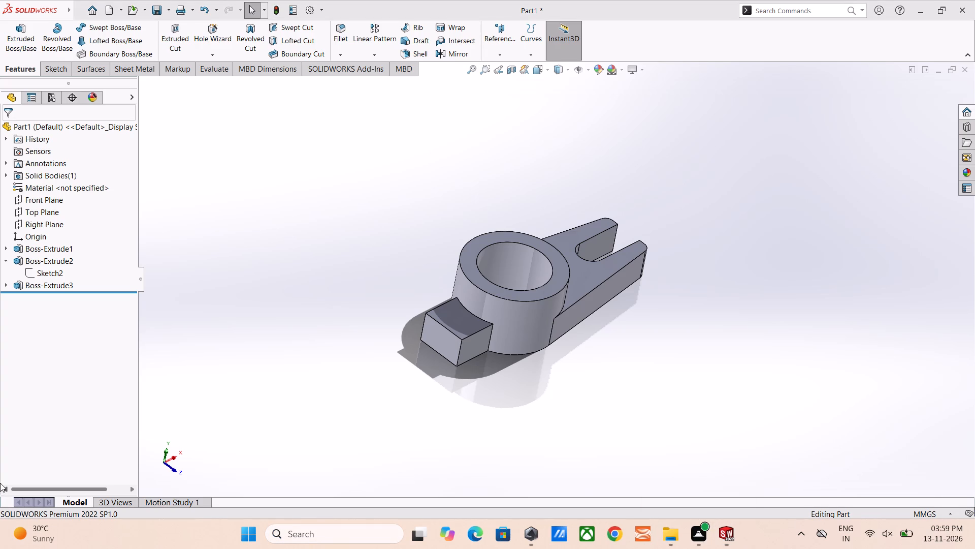
pyautogui.click(545, 68)
pyautogui.click(595, 97)
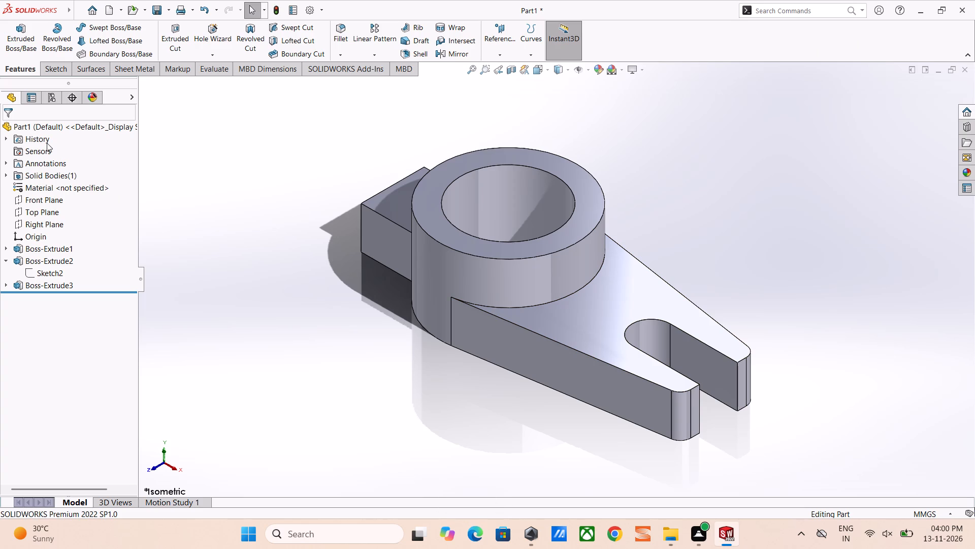
# Apply AISI 1020 steel from the SOLIDWORKS Materials library to the part.
pyautogui.click(58, 174)
pyautogui.click(68, 191)
pyautogui.rightClick(68, 191)
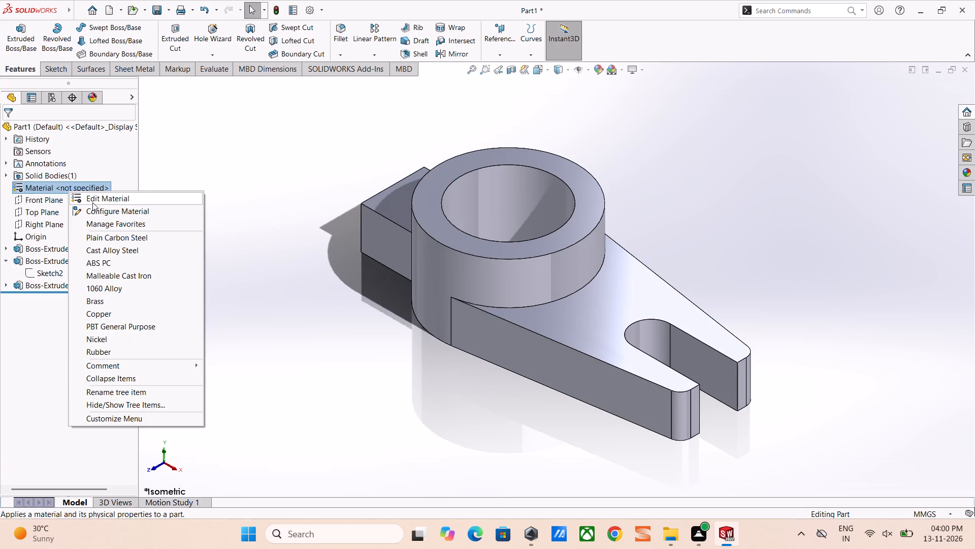
pyautogui.click(95, 201)
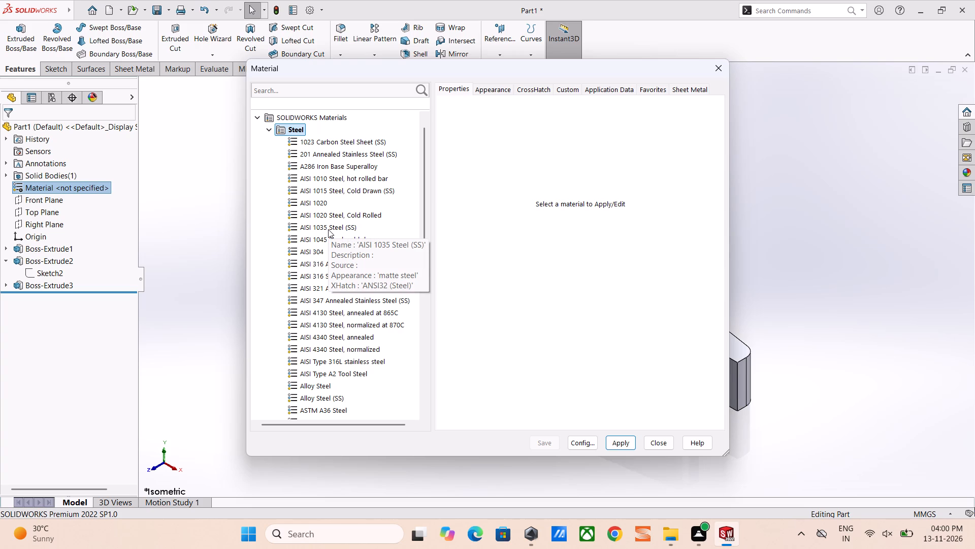
pyautogui.click(323, 203)
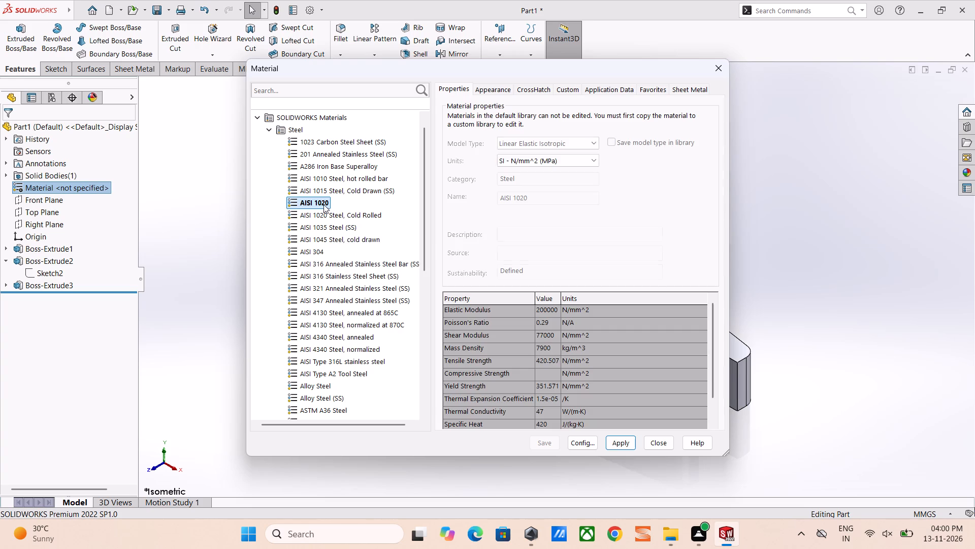
pyautogui.click(619, 447)
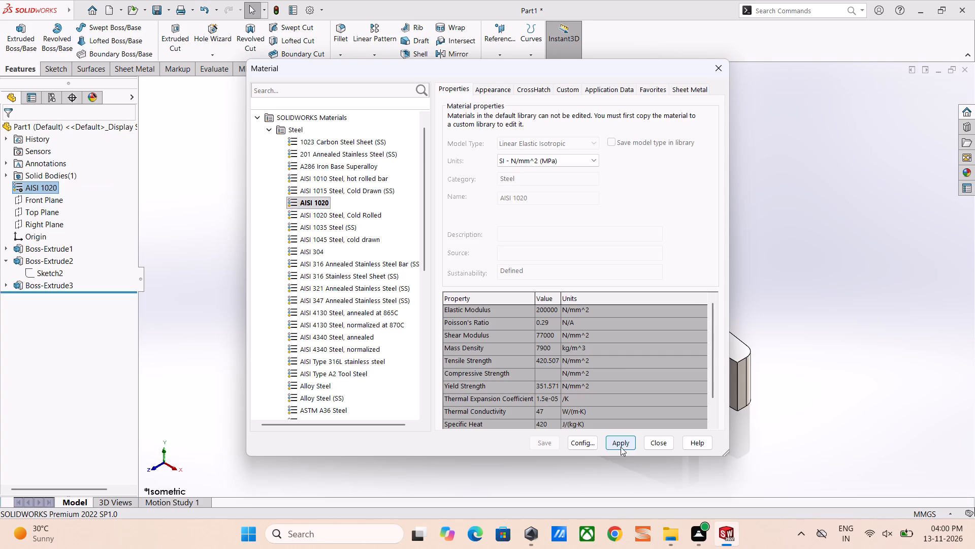
pyautogui.click(658, 445)
pyautogui.scroll(3, 589, 354)
pyautogui.scroll(-4, 551, 259)
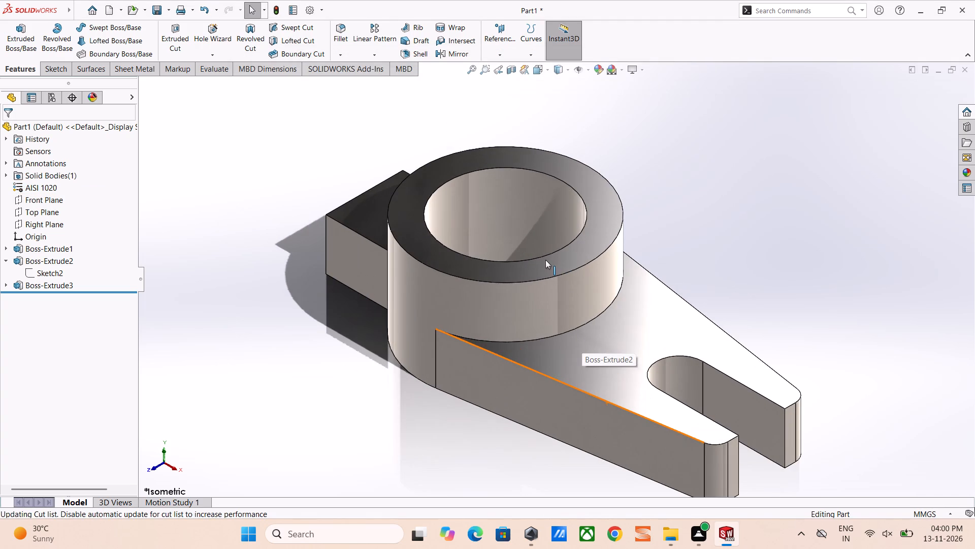
pyautogui.click(653, 206)
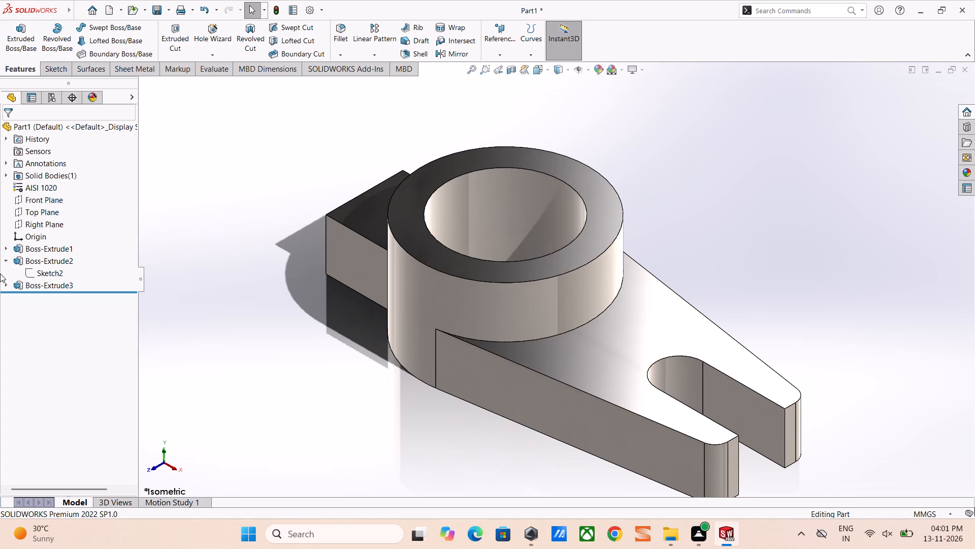
# Change the part material to AISI 304 from the Steel category of the SOLIDWORKS Materials library.
pyautogui.rightClick(55, 177)
pyautogui.click(276, 180)
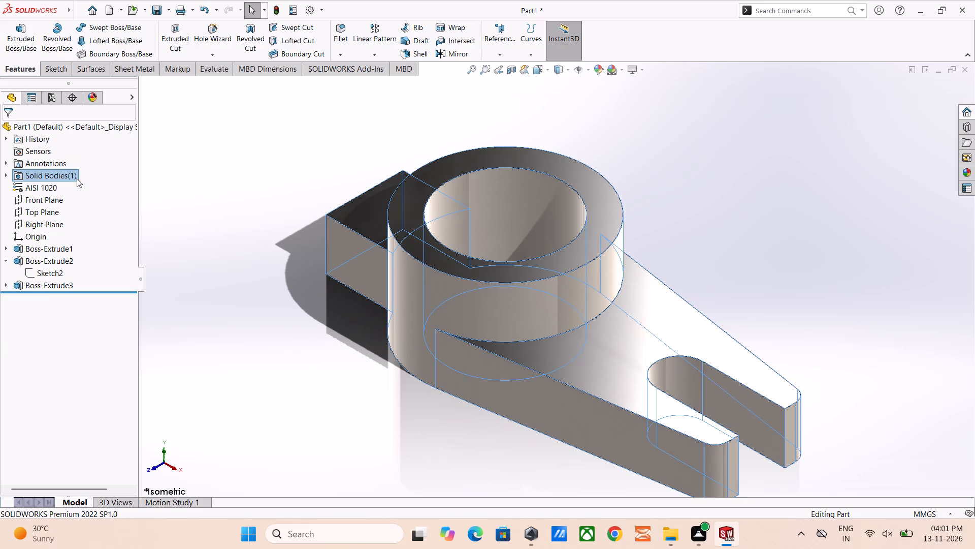
pyautogui.rightClick(50, 185)
pyautogui.click(84, 195)
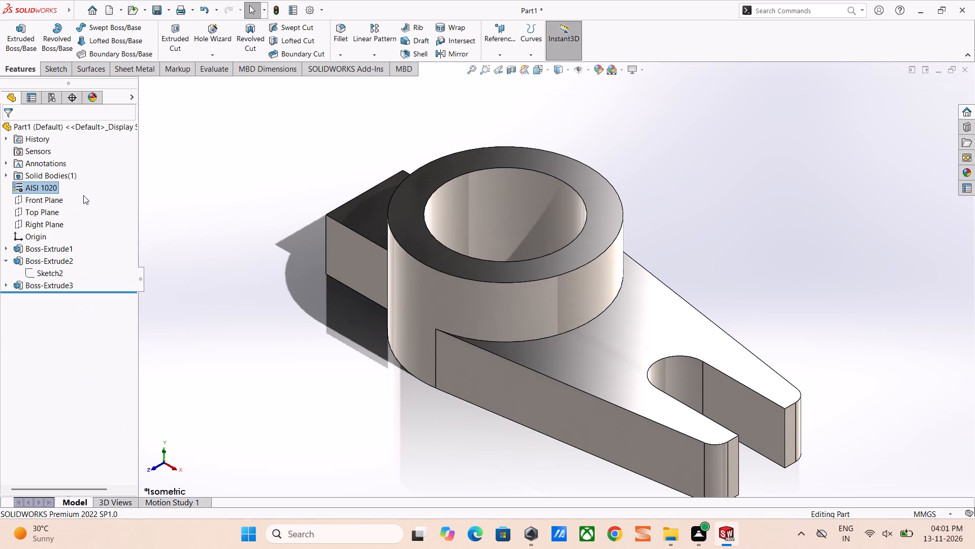
pyautogui.scroll(-6, 373, 294)
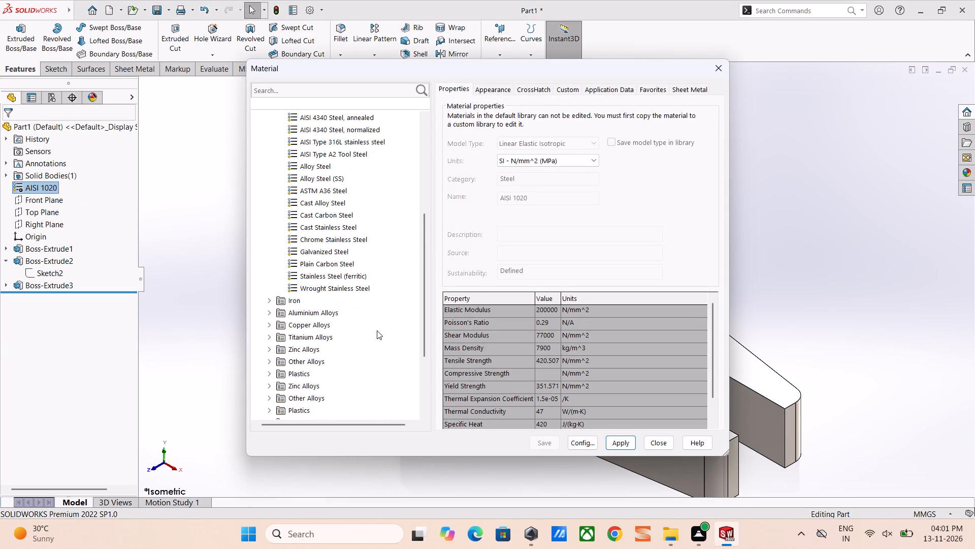
pyautogui.scroll(2, 362, 267)
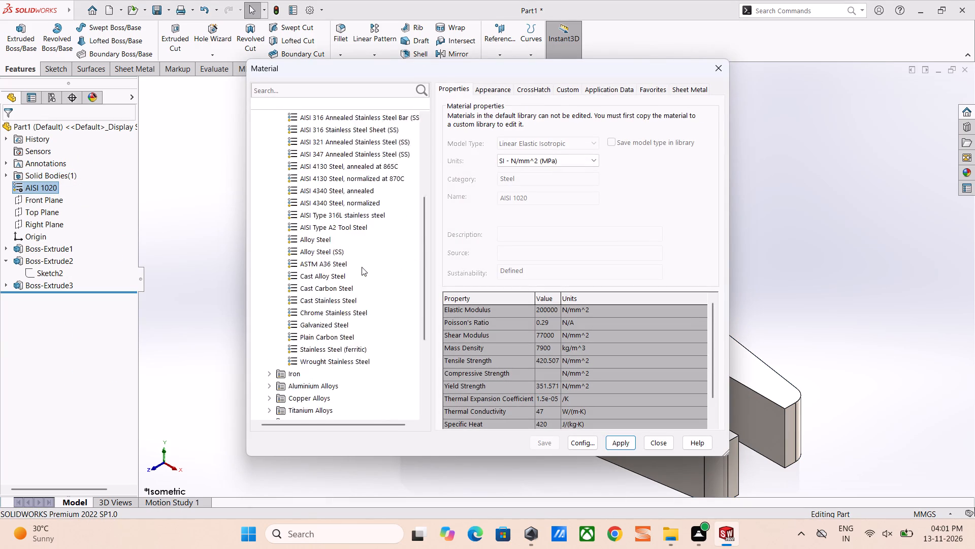
pyautogui.scroll(7, 362, 267)
pyautogui.click(305, 267)
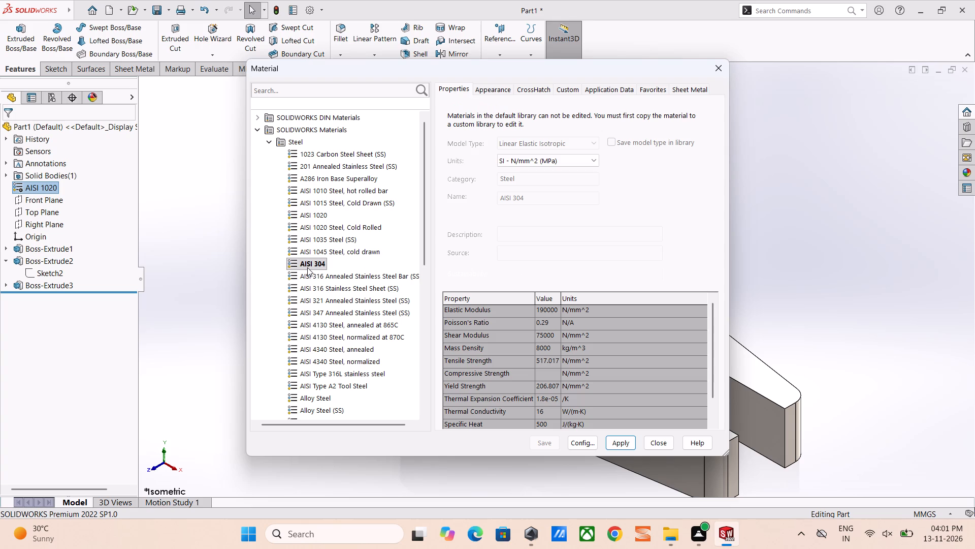
pyautogui.click(629, 442)
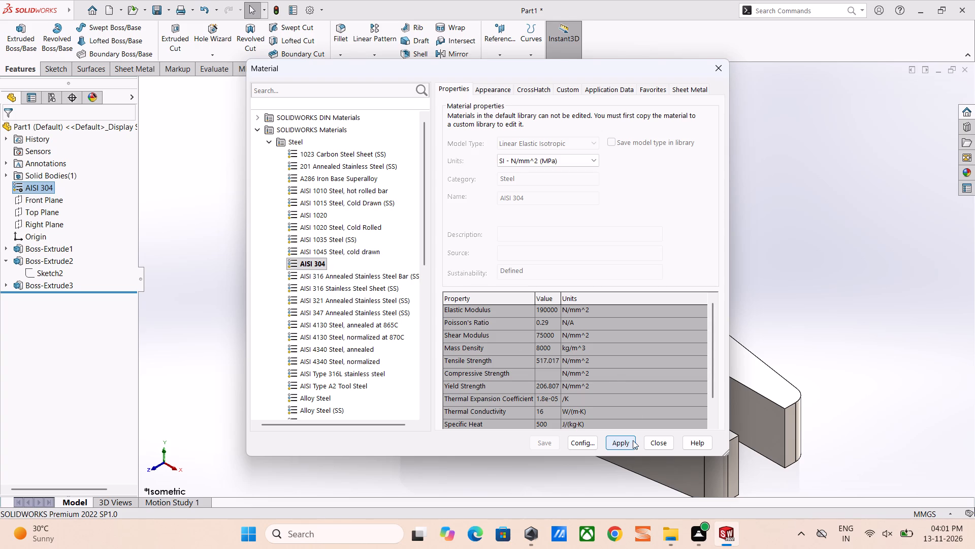
pyautogui.click(652, 439)
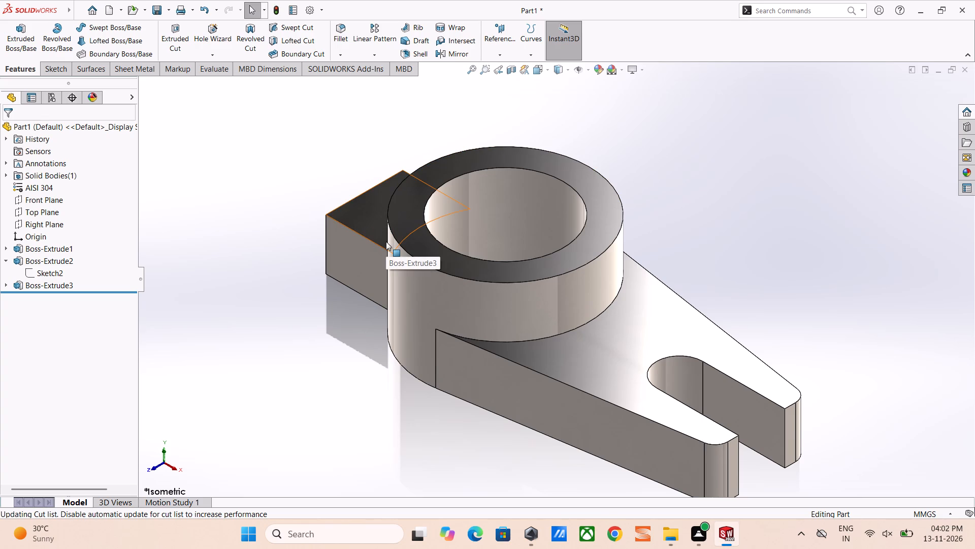
# Apply the brushed steel appearance to the whole part.
pyautogui.click(88, 93)
pyautogui.click(11, 95)
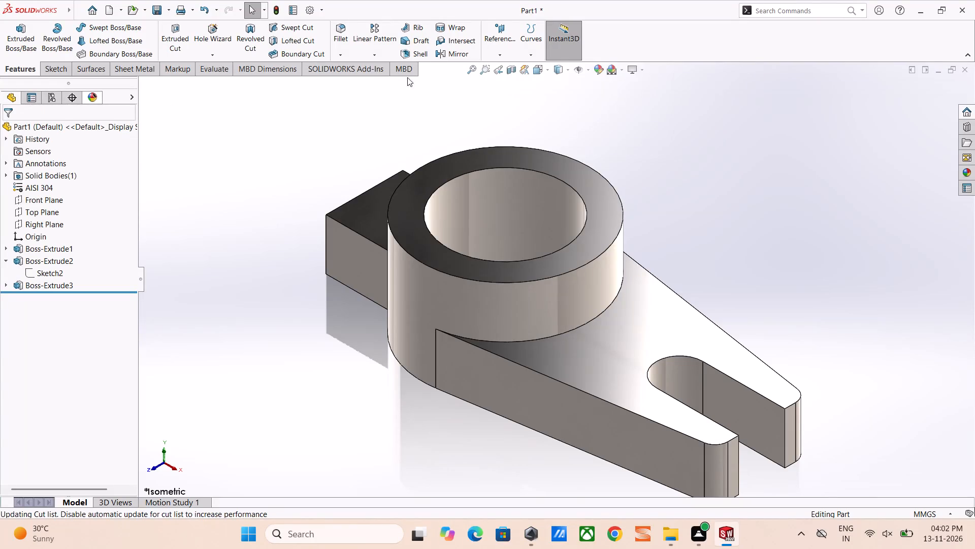
pyautogui.click(601, 70)
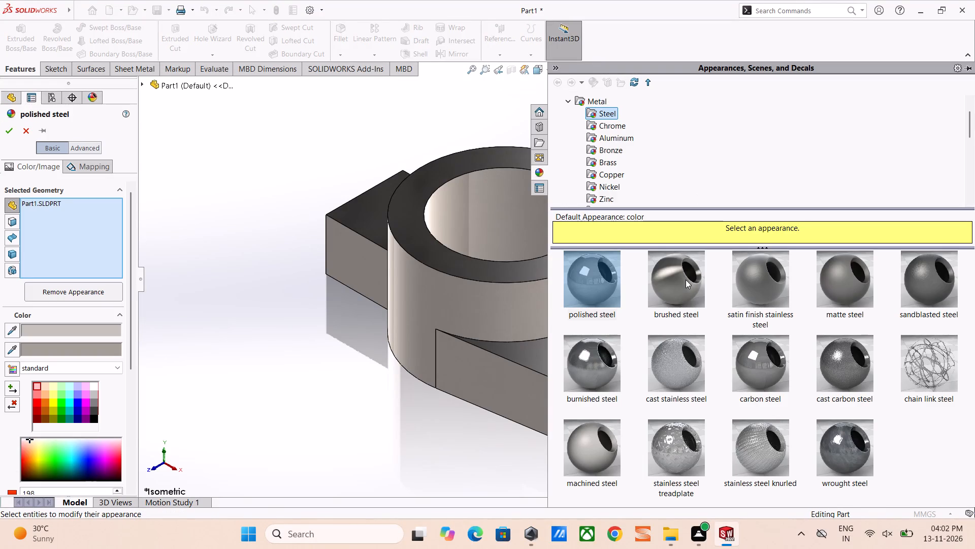
pyautogui.click(686, 280)
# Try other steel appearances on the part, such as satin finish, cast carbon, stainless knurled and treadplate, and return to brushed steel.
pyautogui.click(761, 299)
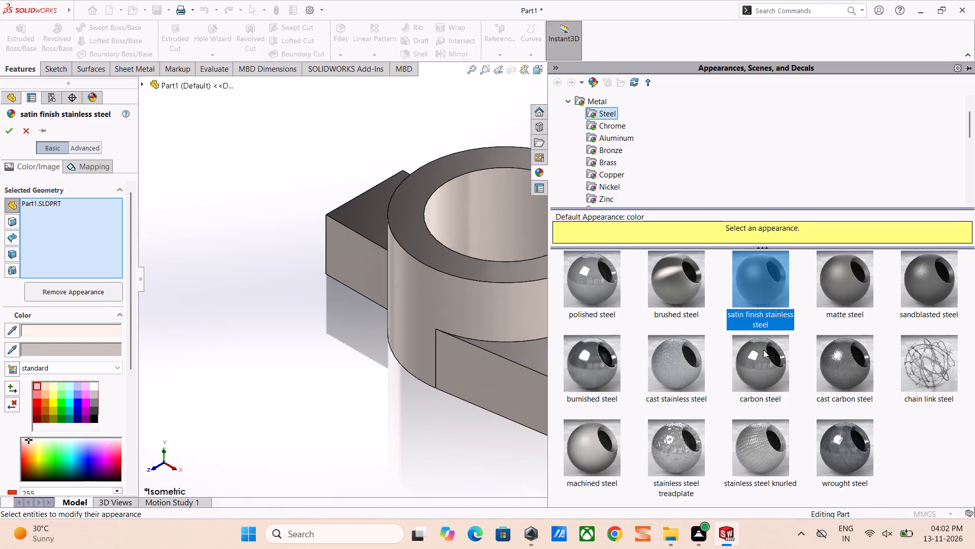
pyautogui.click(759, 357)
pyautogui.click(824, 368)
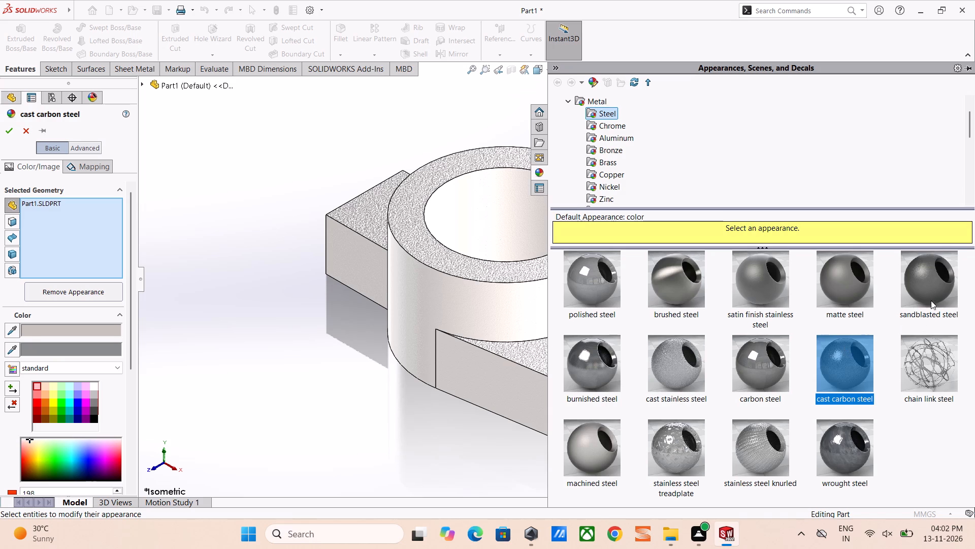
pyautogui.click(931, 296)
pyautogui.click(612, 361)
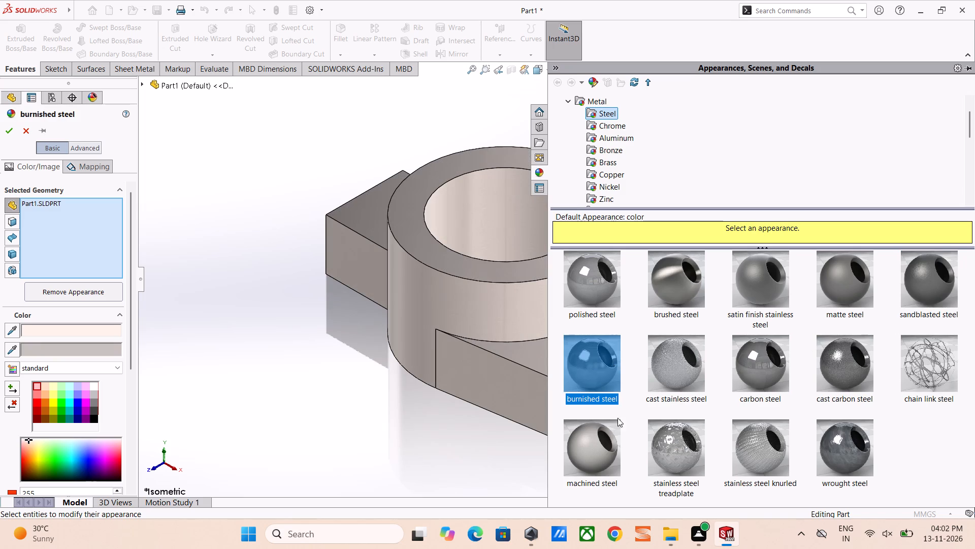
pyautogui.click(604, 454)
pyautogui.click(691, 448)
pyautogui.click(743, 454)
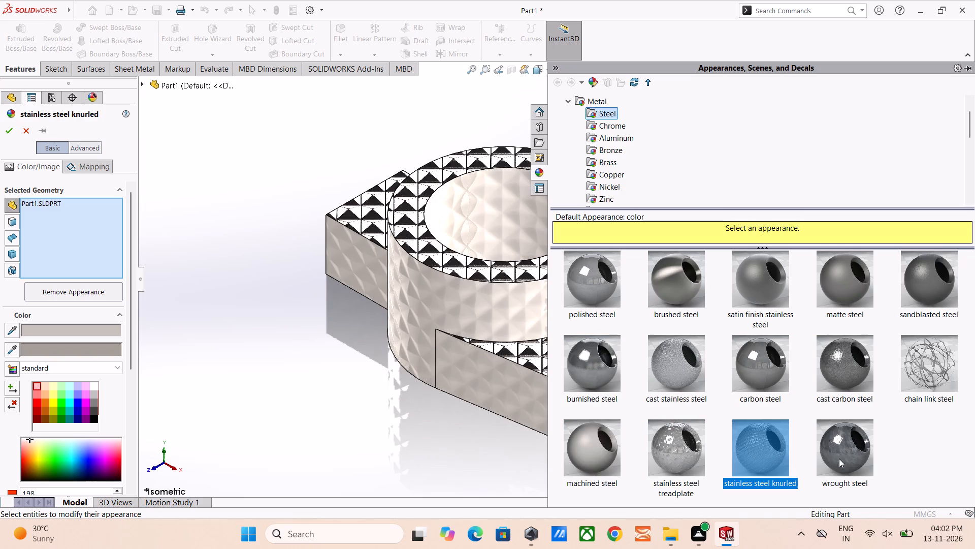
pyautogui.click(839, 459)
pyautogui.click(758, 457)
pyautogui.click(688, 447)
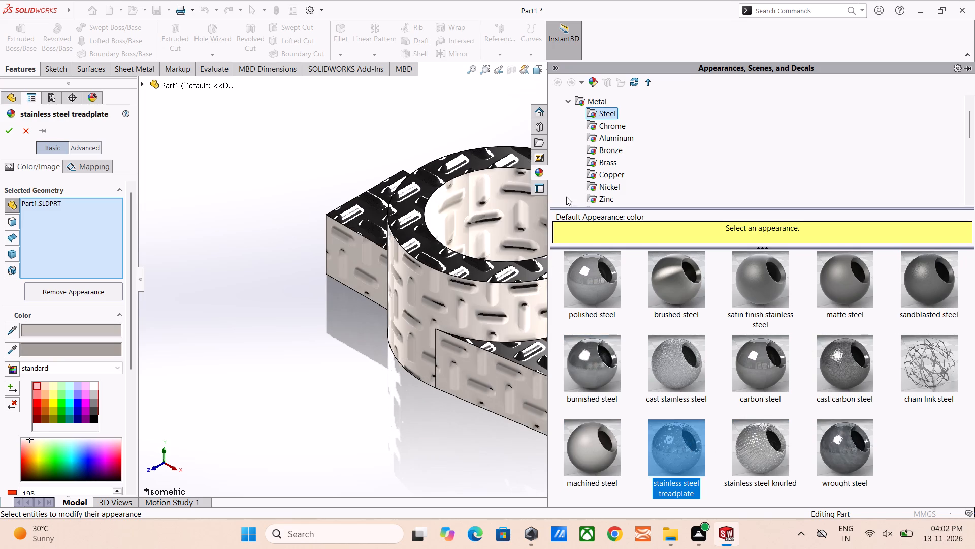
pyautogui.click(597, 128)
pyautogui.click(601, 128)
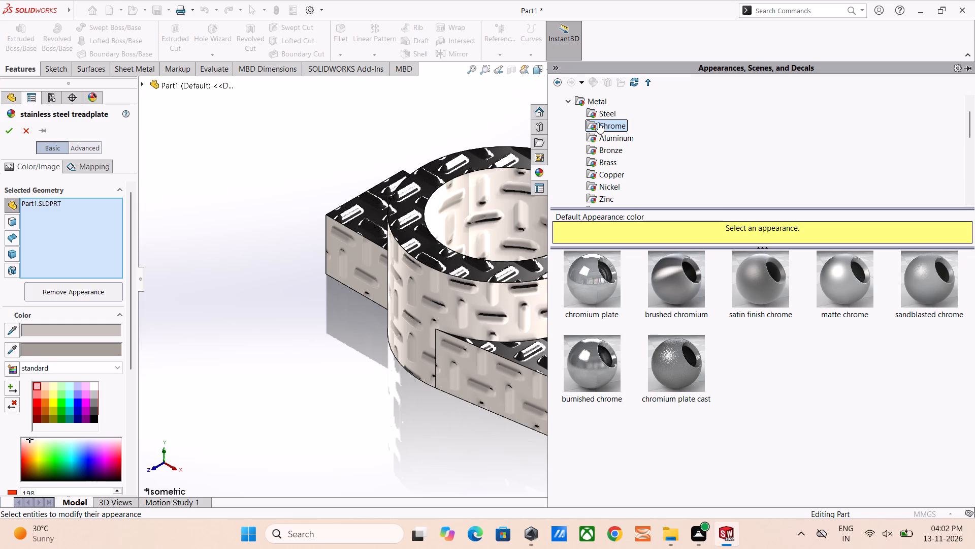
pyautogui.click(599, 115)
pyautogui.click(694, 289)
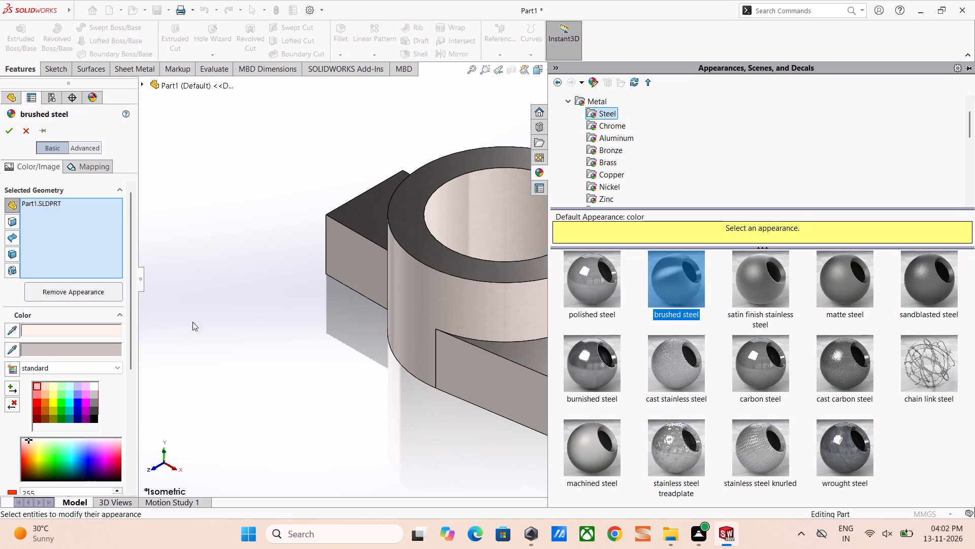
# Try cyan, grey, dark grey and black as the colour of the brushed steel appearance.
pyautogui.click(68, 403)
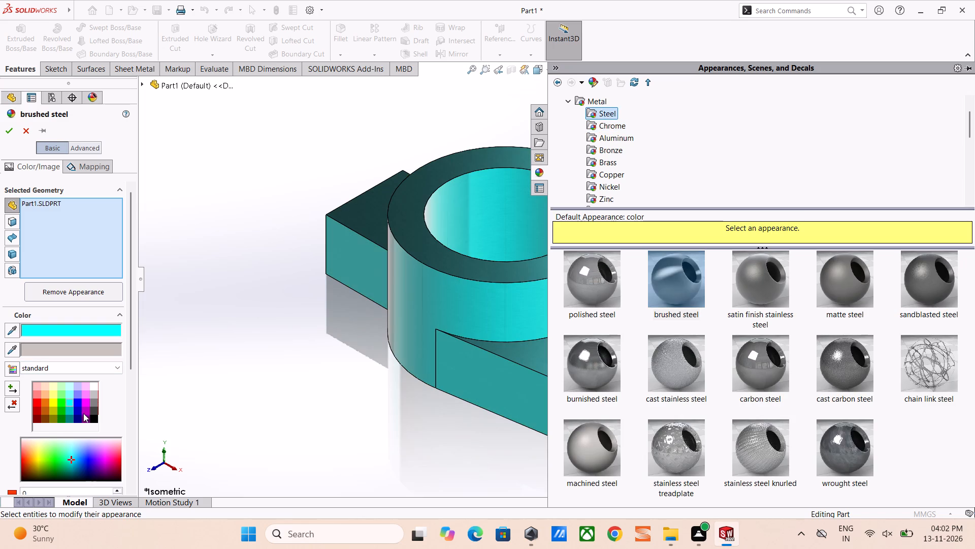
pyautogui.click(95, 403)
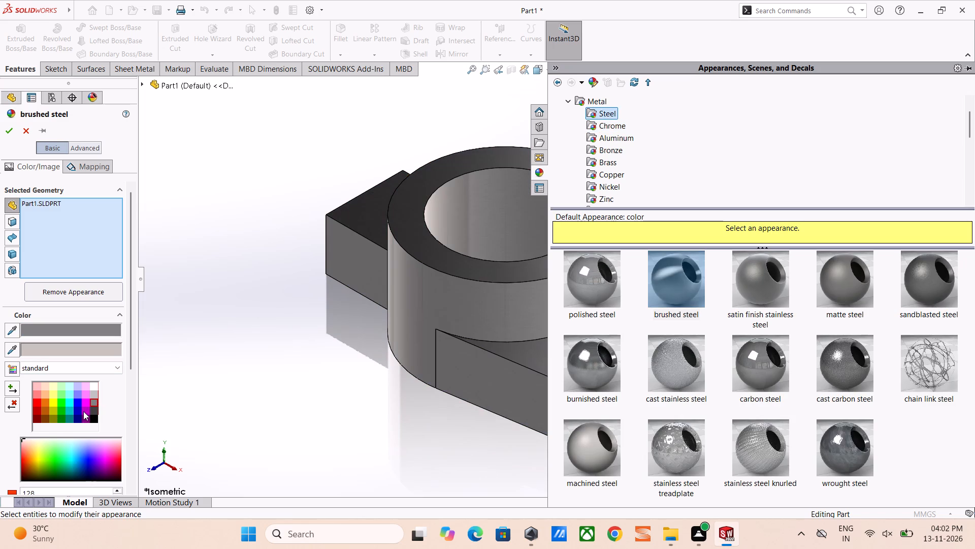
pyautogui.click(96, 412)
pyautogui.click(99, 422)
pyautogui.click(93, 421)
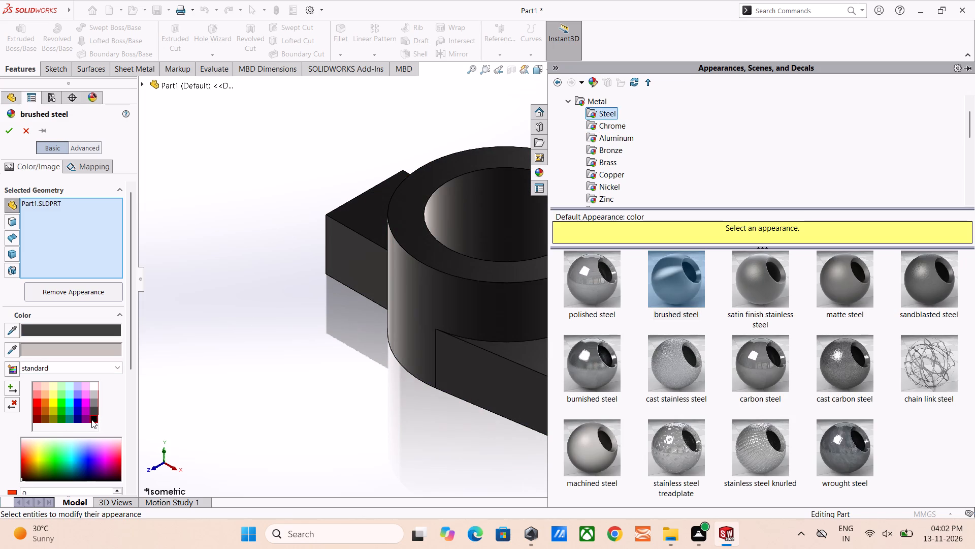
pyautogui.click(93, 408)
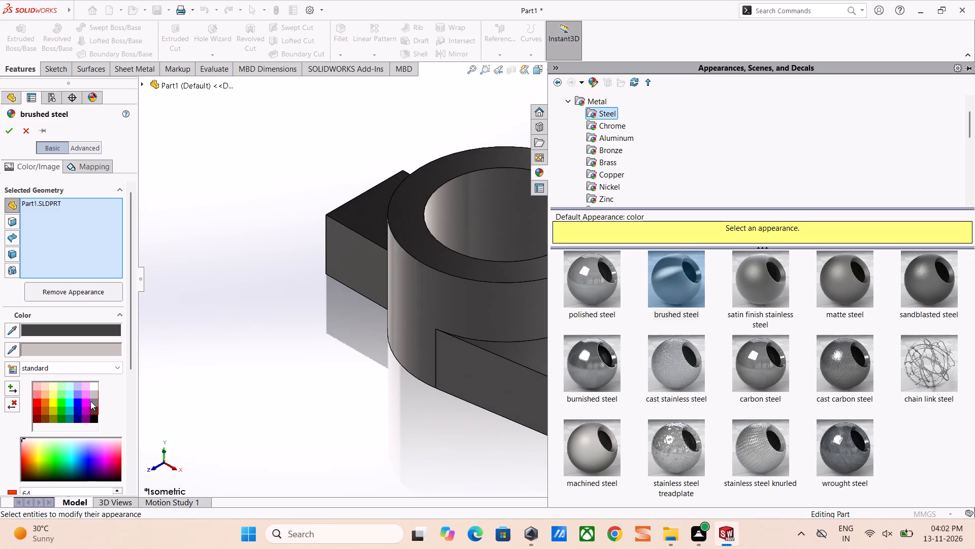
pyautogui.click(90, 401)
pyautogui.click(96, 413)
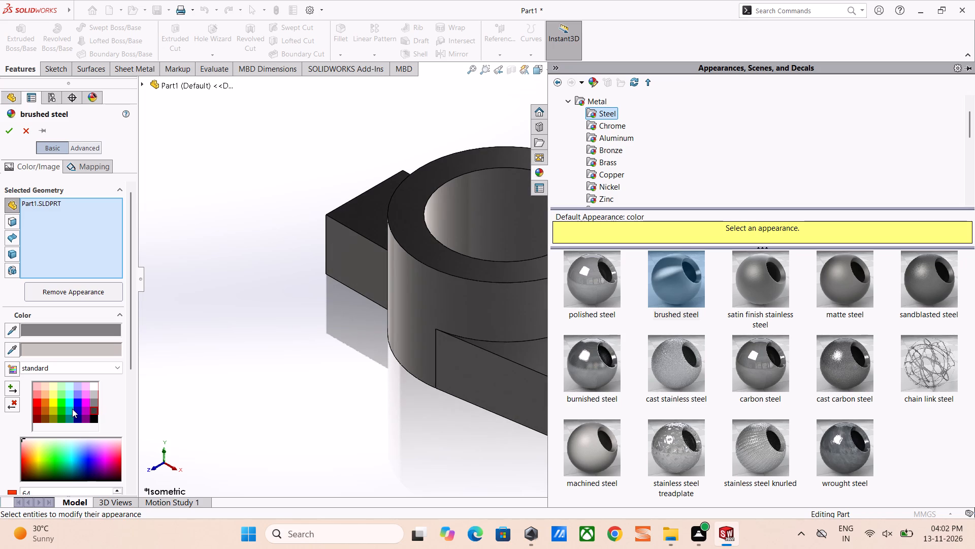
# Compare teal and cyan shades, set the brushed steel appearance's colour to bright cyan, and accept the appearance.
pyautogui.click(70, 409)
pyautogui.click(72, 403)
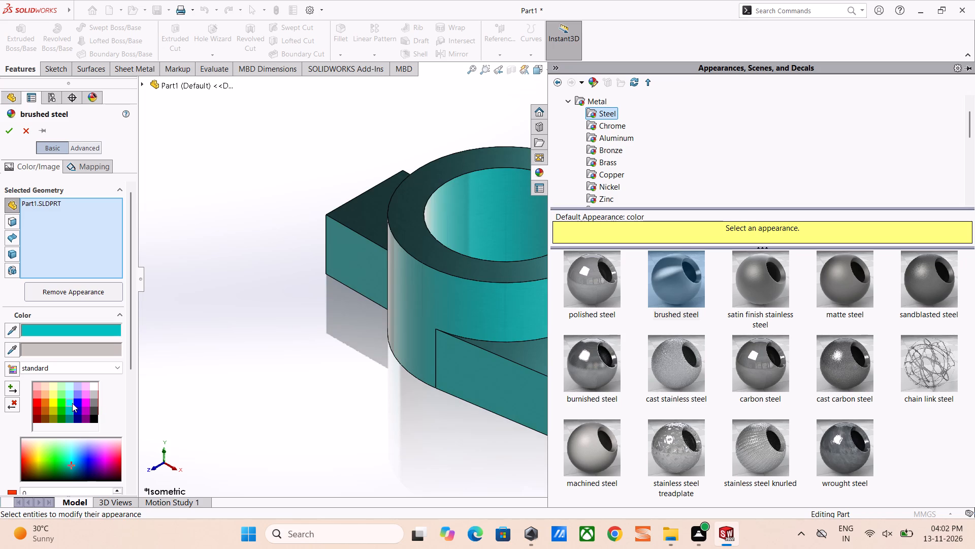
pyautogui.click(73, 395)
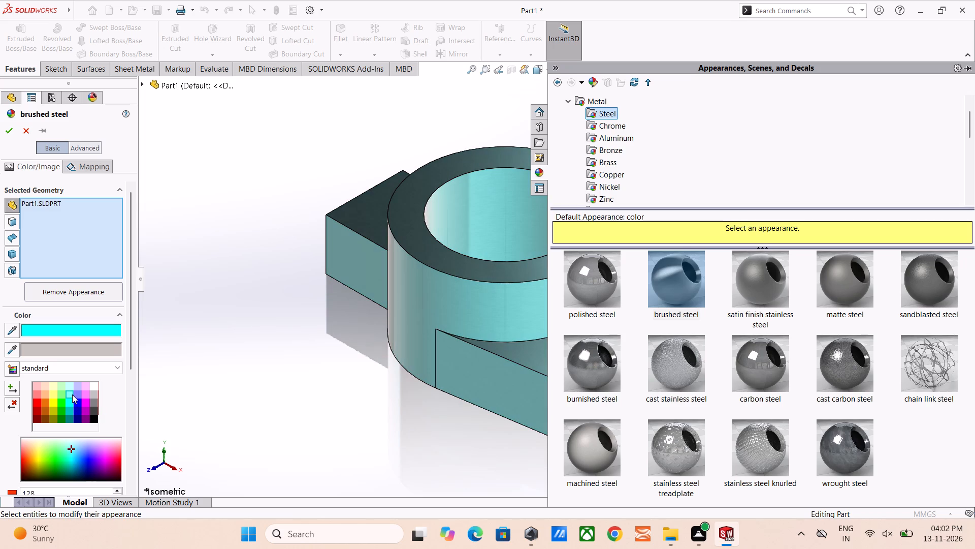
pyautogui.click(70, 404)
pyautogui.click(233, 350)
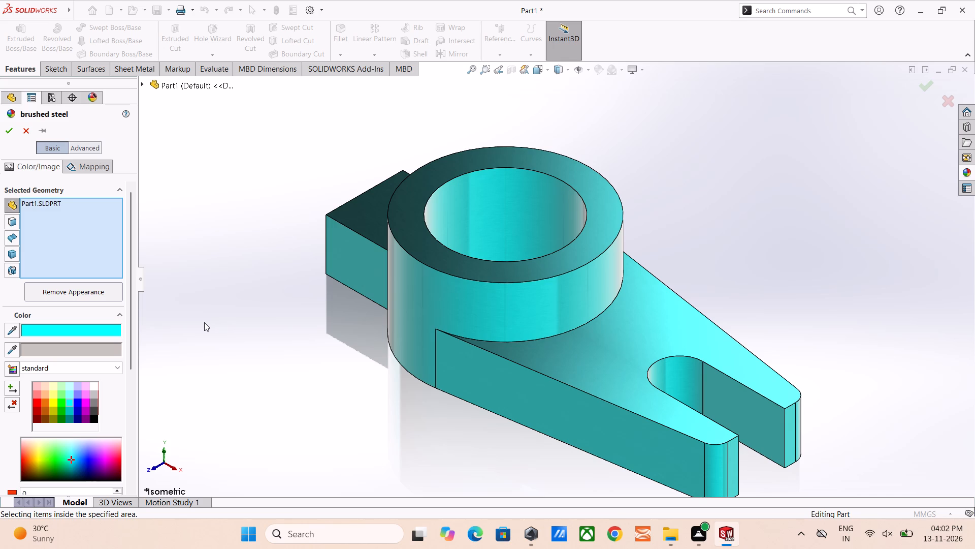
pyautogui.click(15, 133)
# Examine the coloured part from several angles and look at it in the Hidden Lines Removed display style.
pyautogui.scroll(4, 444, 217)
pyautogui.scroll(-3, 612, 309)
pyautogui.moveTo(516, 301); pyautogui.dragTo(543, 255, button='middle')
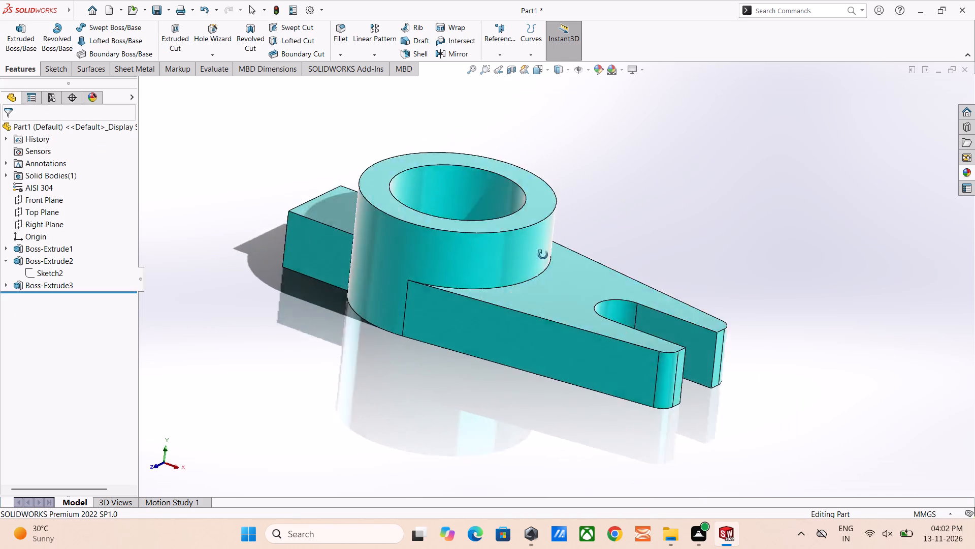
pyautogui.moveTo(543, 255); pyautogui.dragTo(586, 292, button='middle')
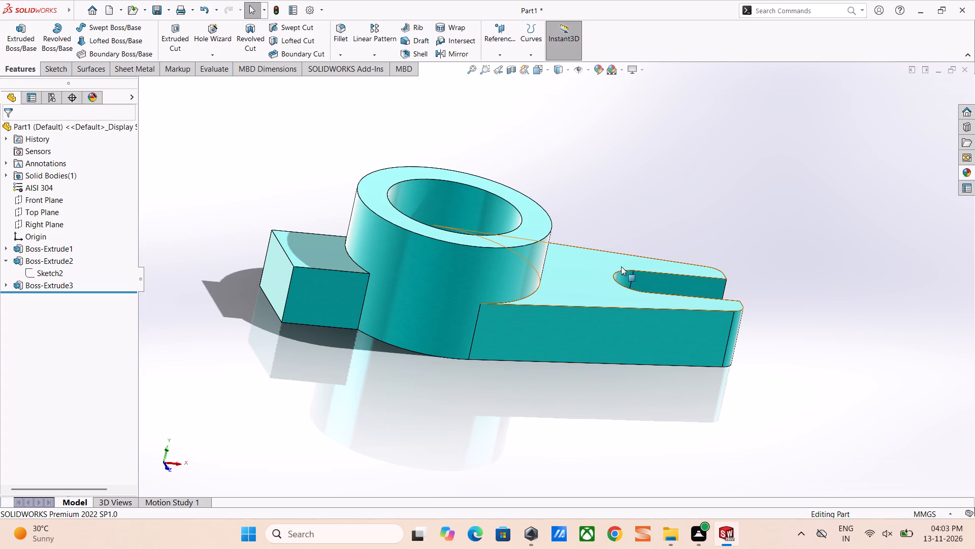
pyautogui.click(549, 71)
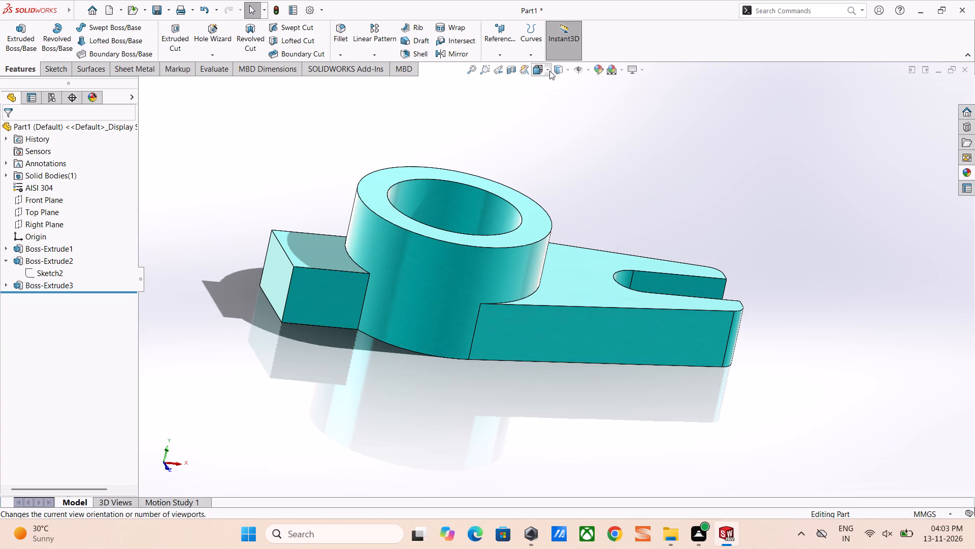
pyautogui.click(549, 71)
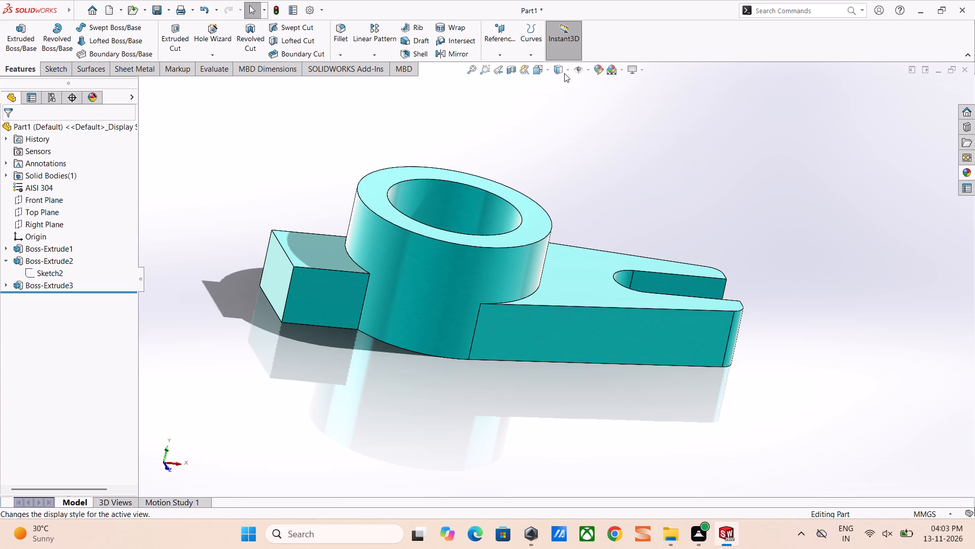
pyautogui.click(564, 73)
pyautogui.click(560, 71)
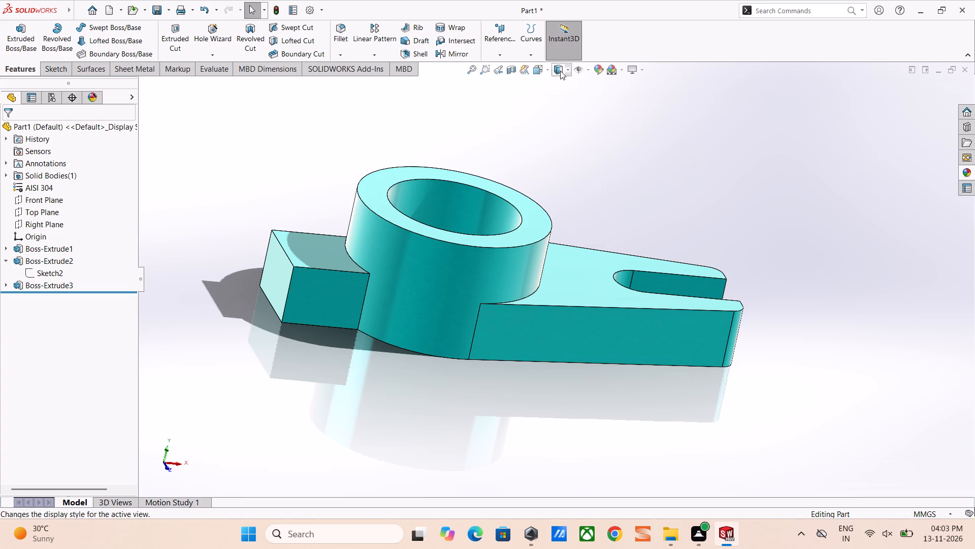
pyautogui.click(560, 71)
pyautogui.click(562, 110)
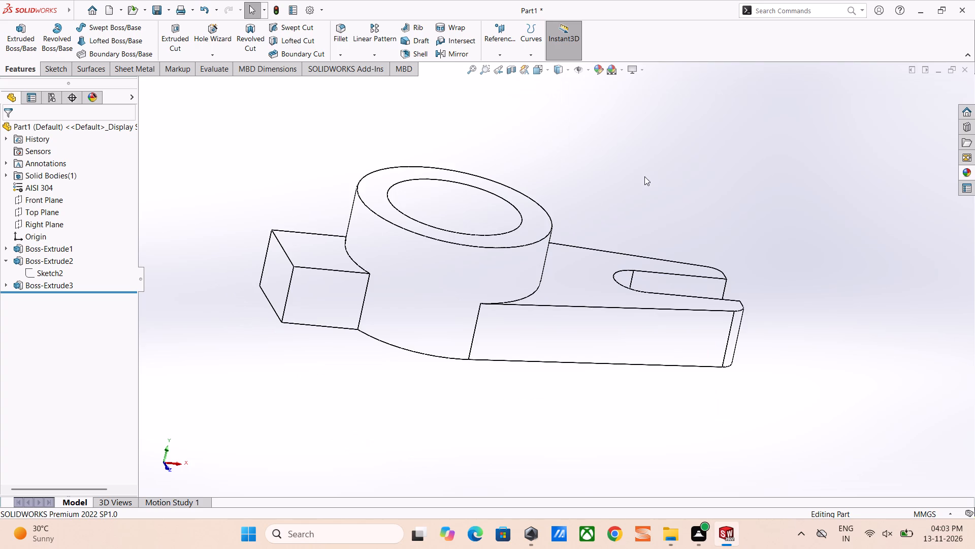
pyautogui.moveTo(634, 189); pyautogui.dragTo(600, 358, button='middle')
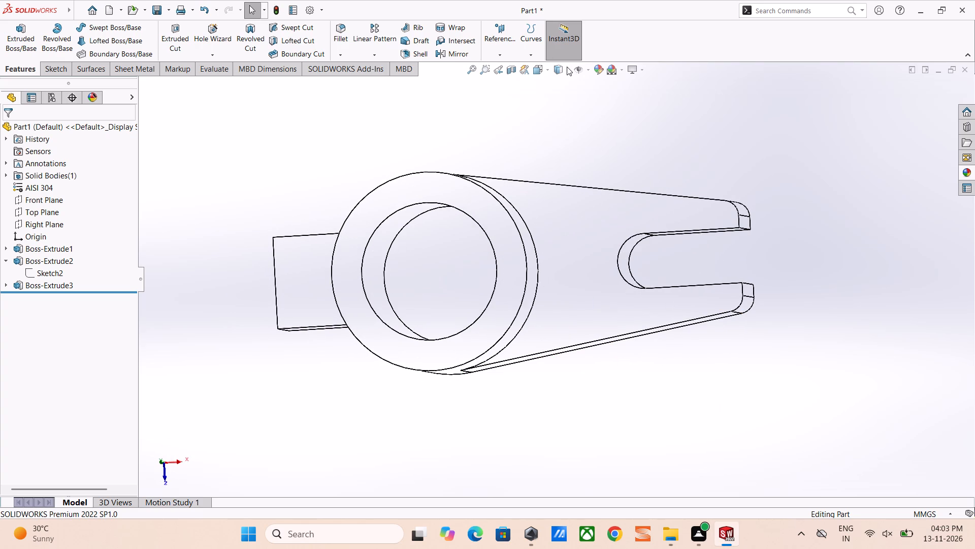
# Show the part in the Hidden Lines Visible display style and examine it from several angles, including the isometric view.
pyautogui.click(567, 67)
pyautogui.click(561, 125)
pyautogui.moveTo(503, 251); pyautogui.dragTo(510, 208, button='middle')
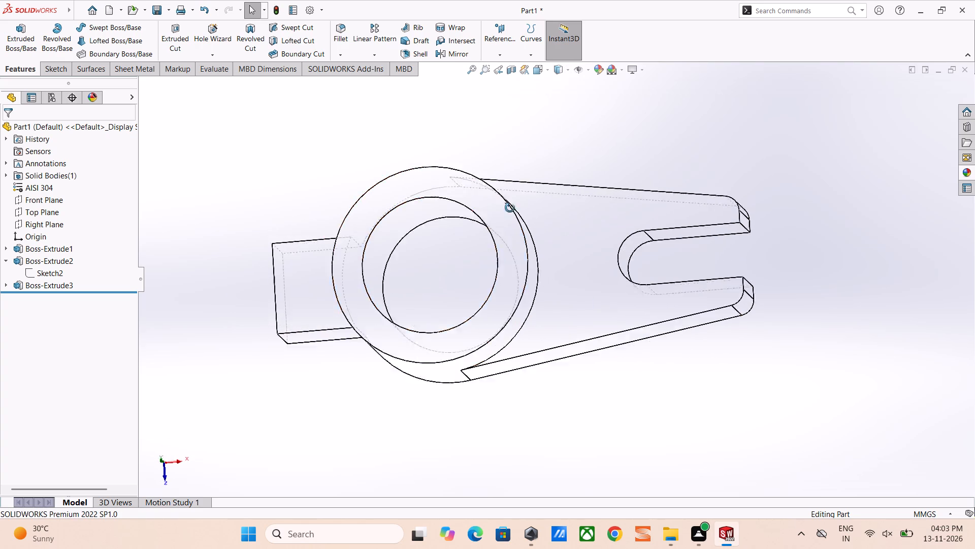
pyautogui.moveTo(510, 208); pyautogui.dragTo(536, 117, button='middle')
pyautogui.click(547, 72)
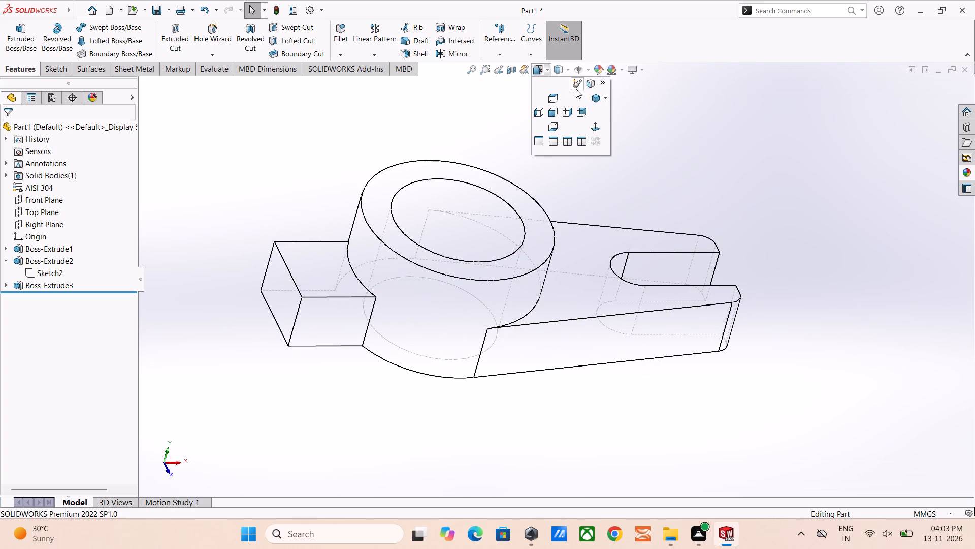
pyautogui.click(599, 102)
pyautogui.click(657, 157)
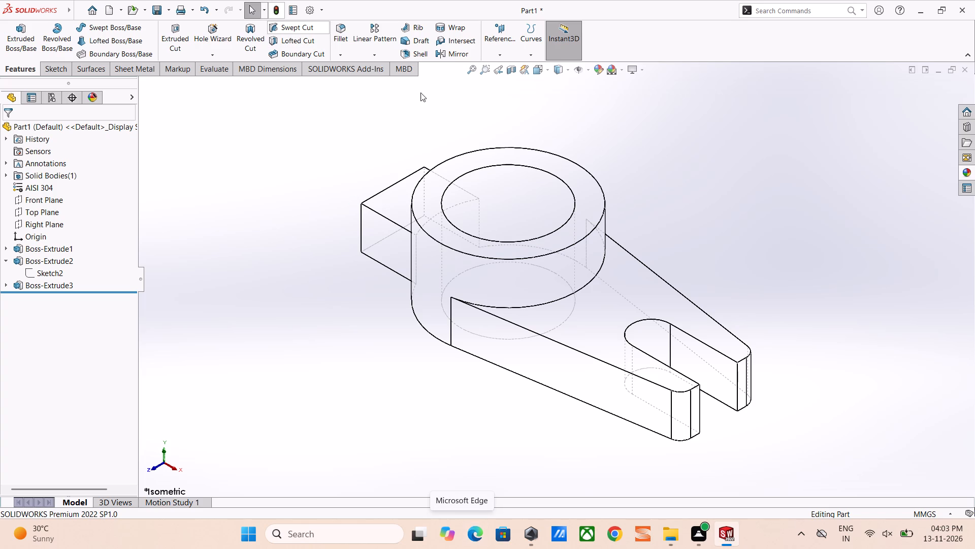
pyautogui.moveTo(556, 238); pyautogui.dragTo(577, 185, button='middle')
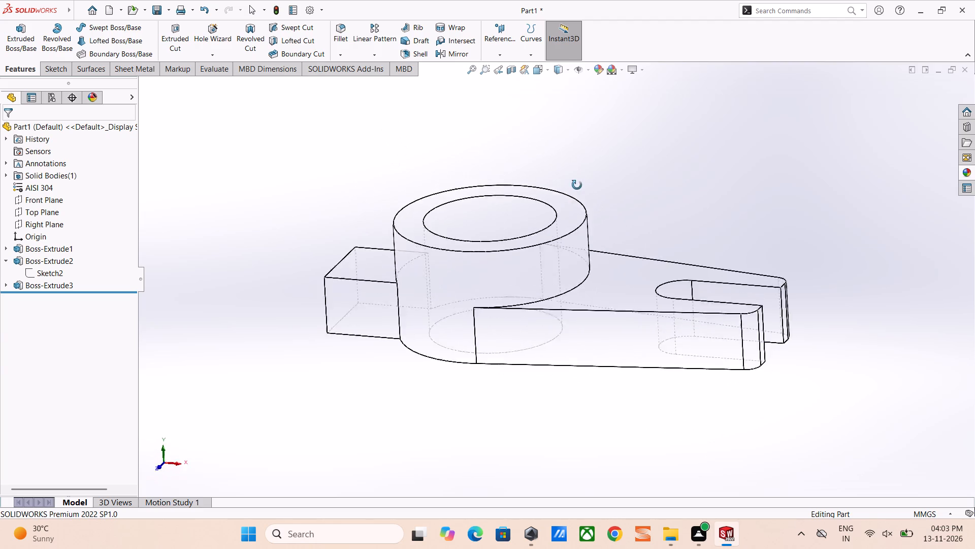
# Examine the part's hidden edges from several angles and return to the isometric view.
pyautogui.moveTo(577, 185); pyautogui.dragTo(581, 179, button='middle')
pyautogui.moveTo(619, 237); pyautogui.dragTo(646, 357, button='middle')
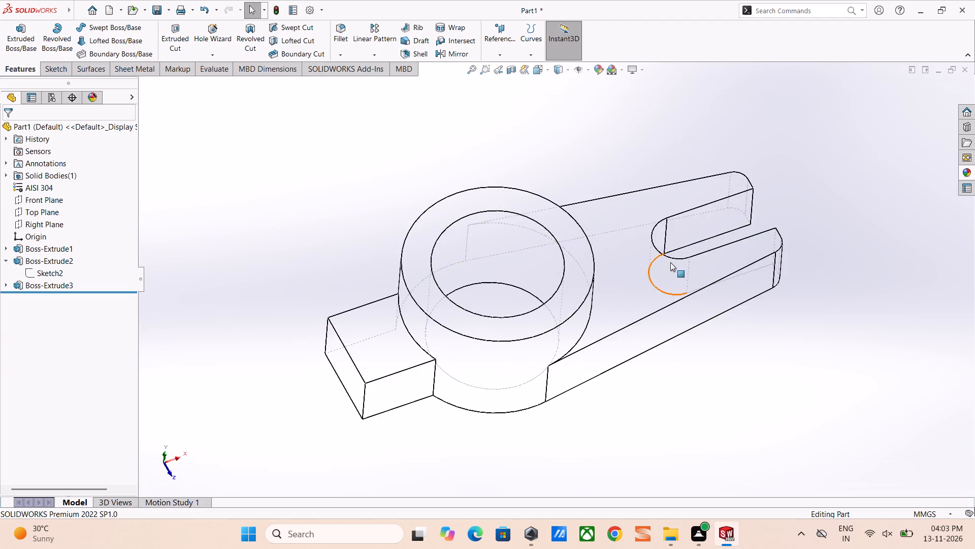
pyautogui.moveTo(670, 265); pyautogui.dragTo(644, 246, button='middle')
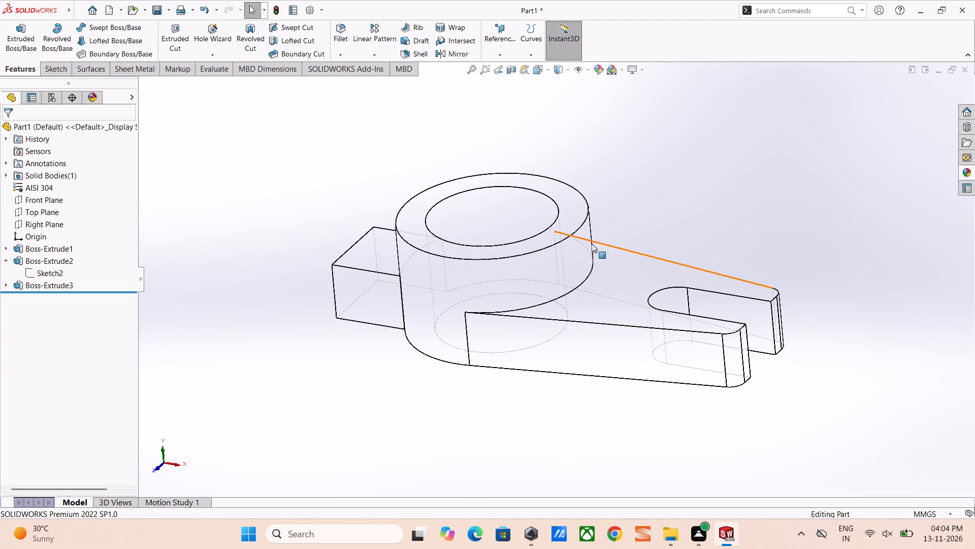
pyautogui.scroll(1, 587, 230)
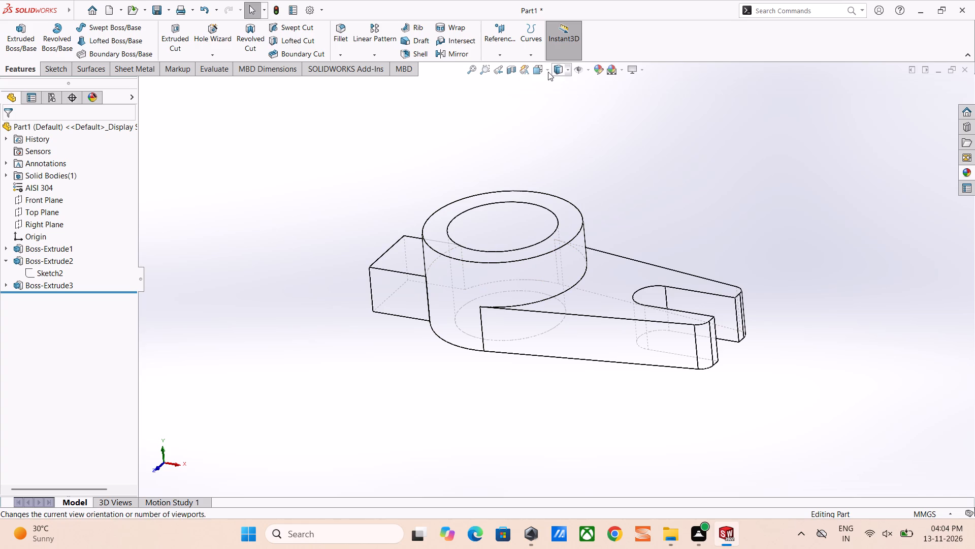
pyautogui.click(547, 72)
pyautogui.click(598, 100)
pyautogui.click(625, 184)
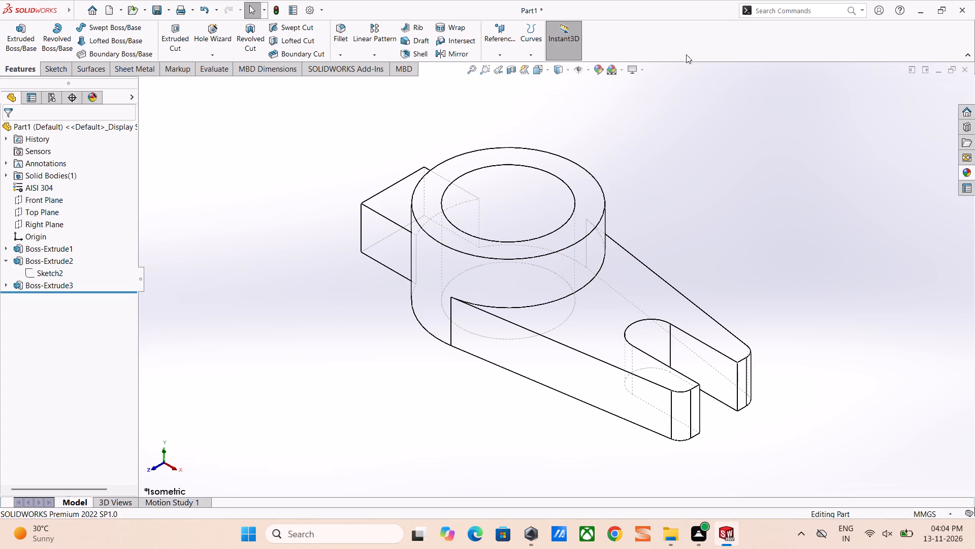
# Compare the Hidden Lines Removed and Wireframe display styles, and return the part to Hidden Lines Visible.
pyautogui.click(567, 73)
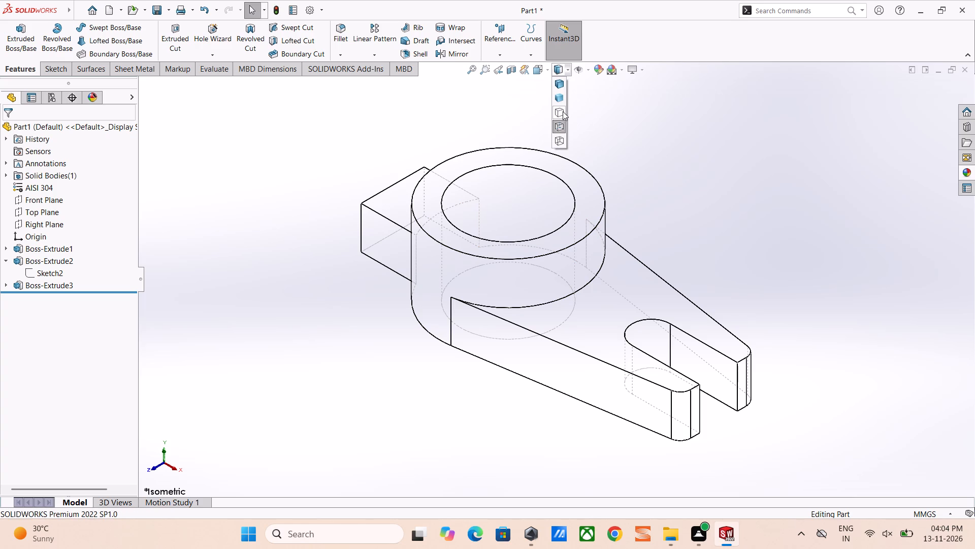
pyautogui.click(563, 111)
pyautogui.click(566, 72)
pyautogui.click(560, 138)
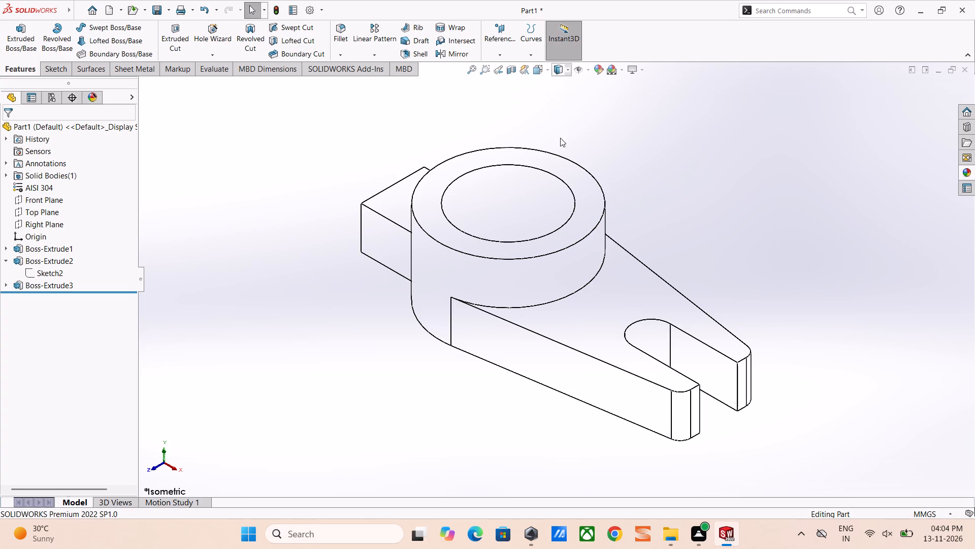
pyautogui.click(568, 71)
pyautogui.click(560, 124)
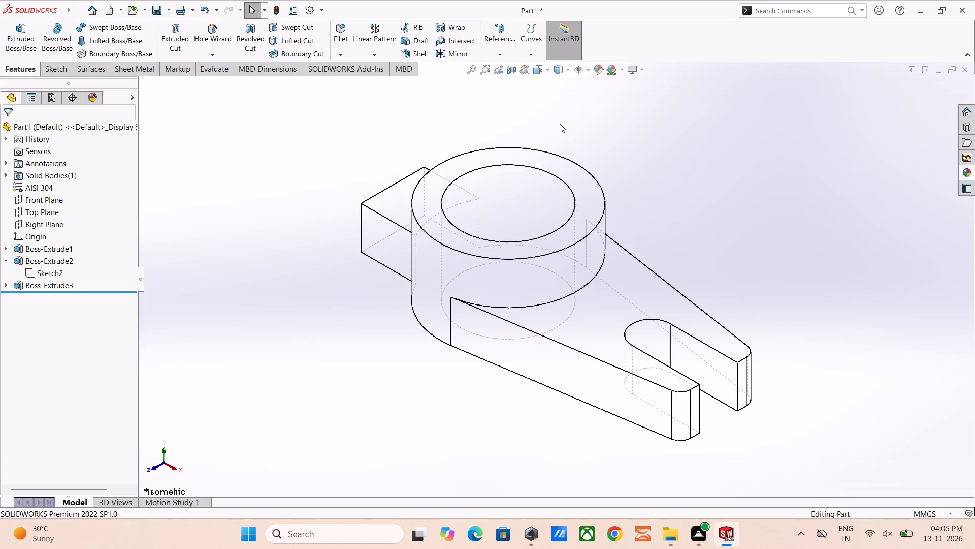
# Examine the ring boss, fork slot and rear block from several angles, including the Left view, and return to the isometric view.
pyautogui.moveTo(566, 212); pyautogui.dragTo(503, 180, button='middle')
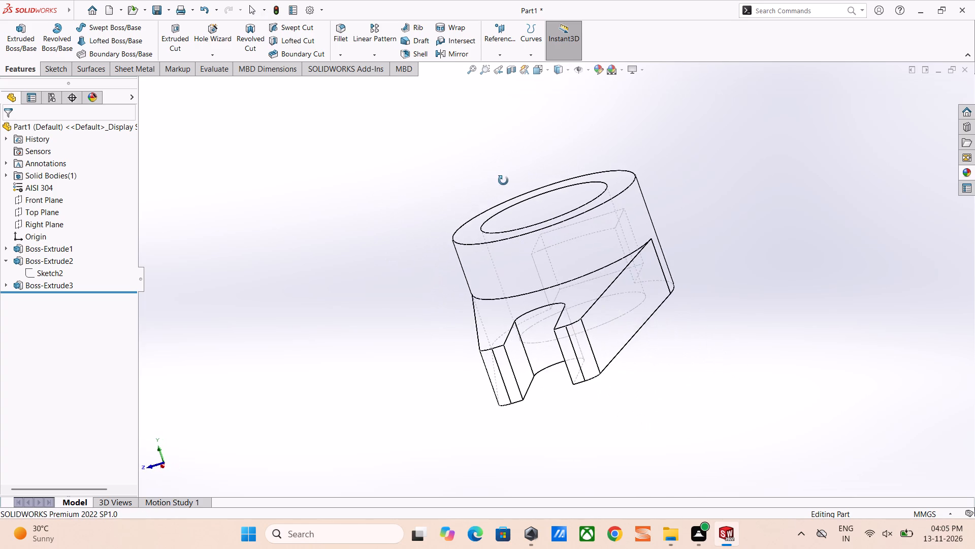
pyautogui.moveTo(503, 180); pyautogui.dragTo(516, 166, button='middle')
pyautogui.moveTo(526, 128); pyautogui.dragTo(513, 101, button='right')
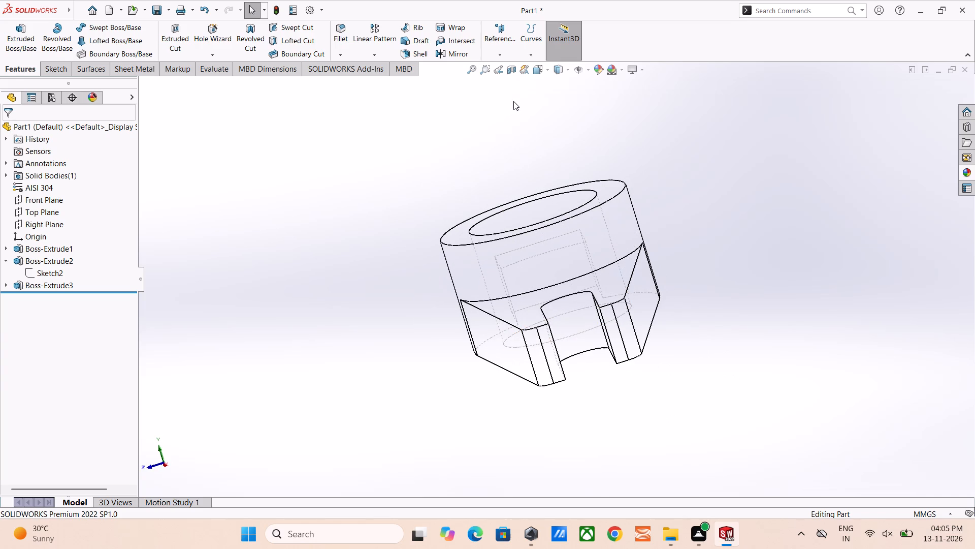
pyautogui.moveTo(513, 101); pyautogui.dragTo(516, 70, button='right')
pyautogui.moveTo(580, 146); pyautogui.dragTo(496, 147, button='right')
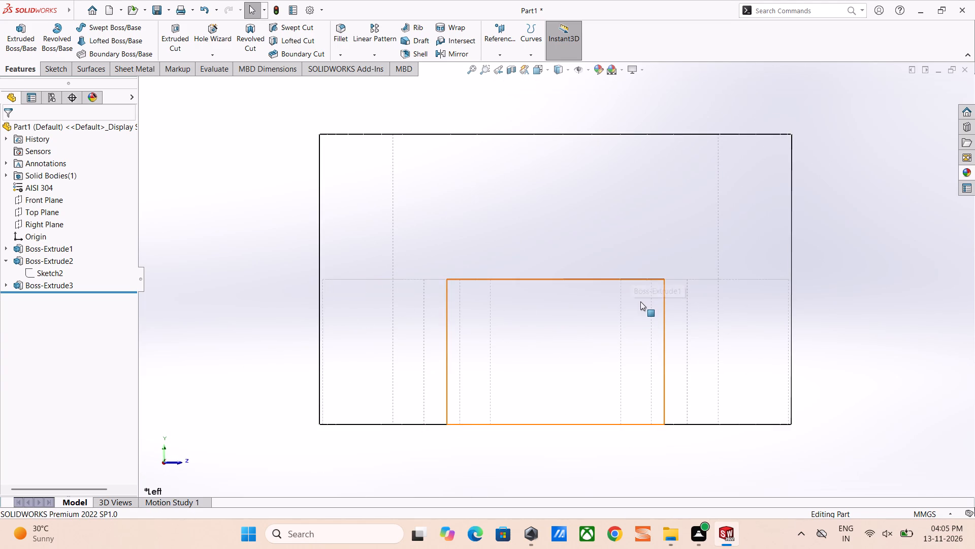
pyautogui.moveTo(613, 277); pyautogui.dragTo(634, 280, button='middle')
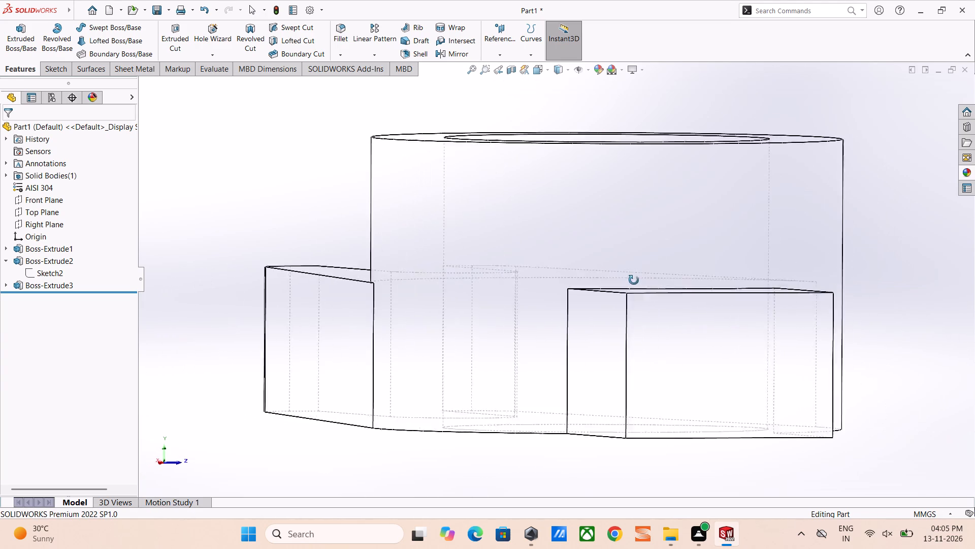
pyautogui.moveTo(634, 280); pyautogui.dragTo(651, 270, button='middle')
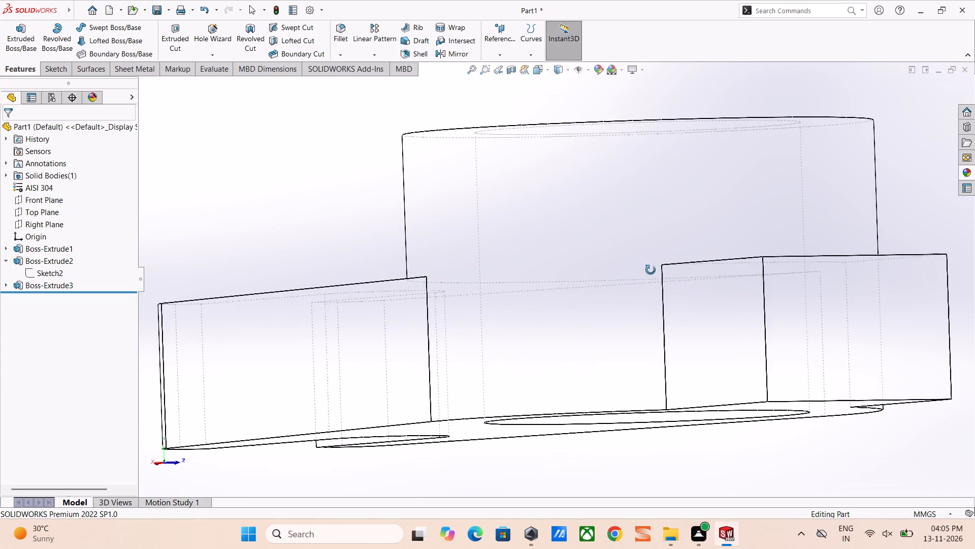
pyautogui.moveTo(651, 270); pyautogui.dragTo(824, 279, button='middle')
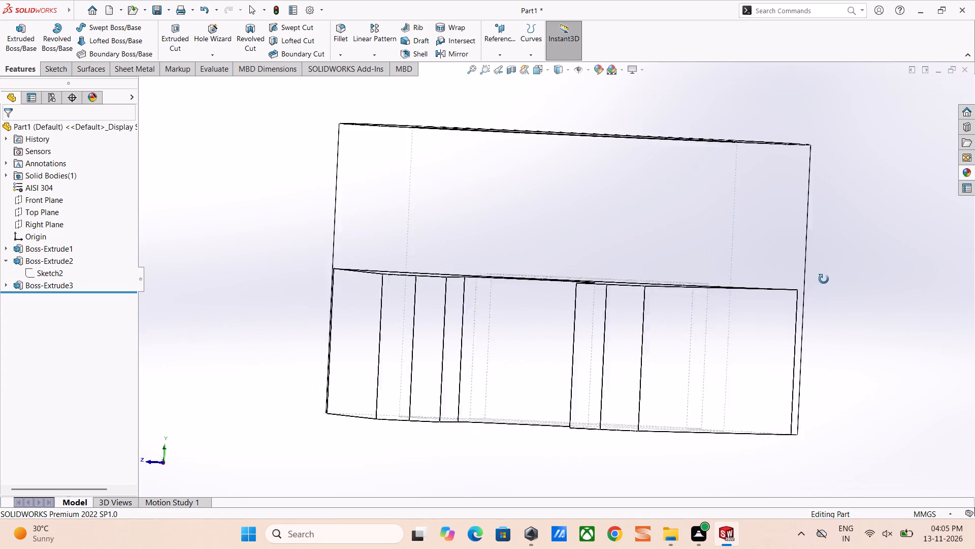
pyautogui.moveTo(824, 279); pyautogui.dragTo(826, 279, button='middle')
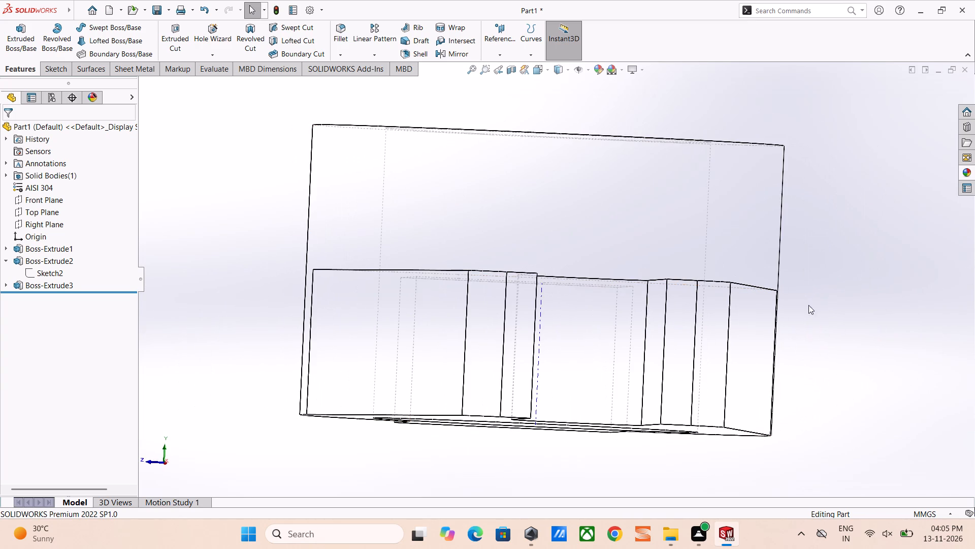
pyautogui.scroll(1, 808, 278)
pyautogui.moveTo(808, 278); pyautogui.dragTo(790, 328, button='middle')
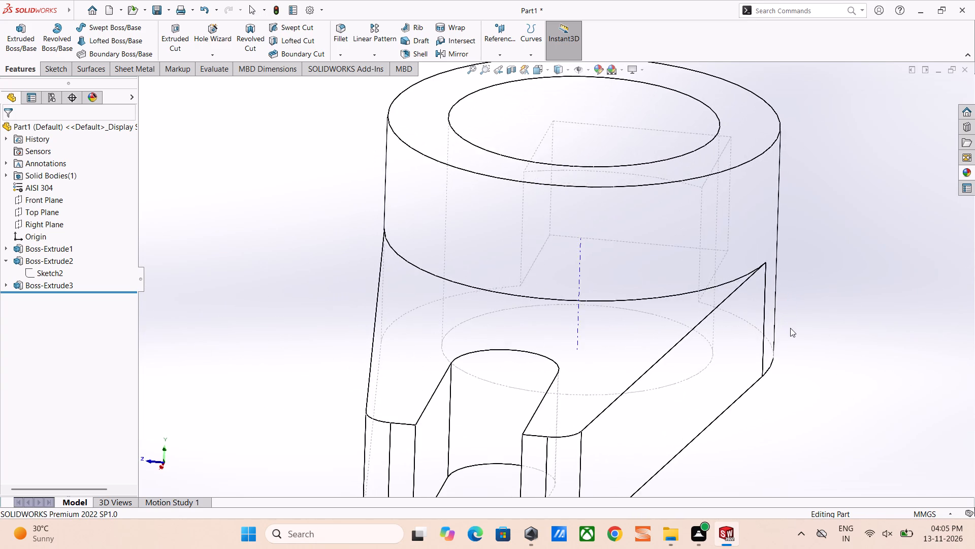
pyautogui.scroll(4, 790, 328)
pyautogui.click(549, 71)
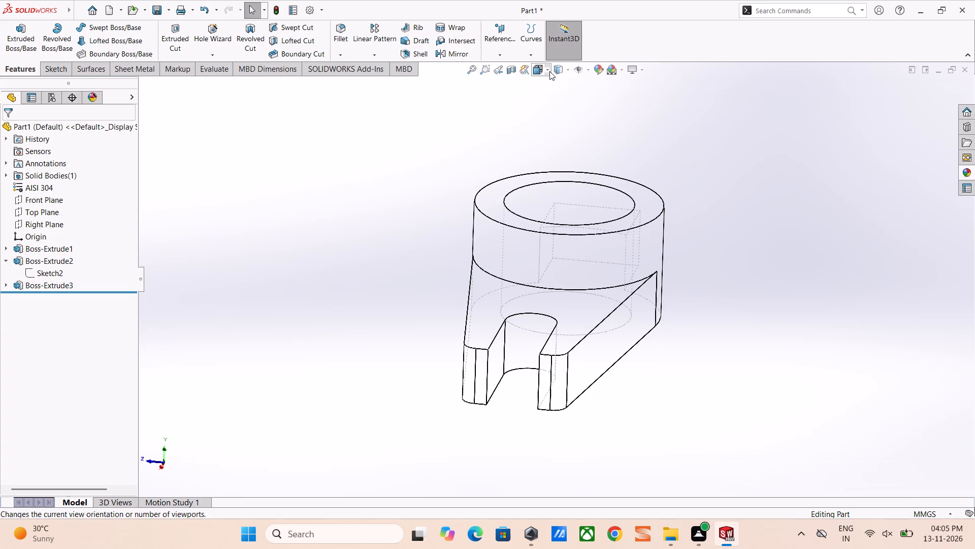
pyautogui.click(594, 96)
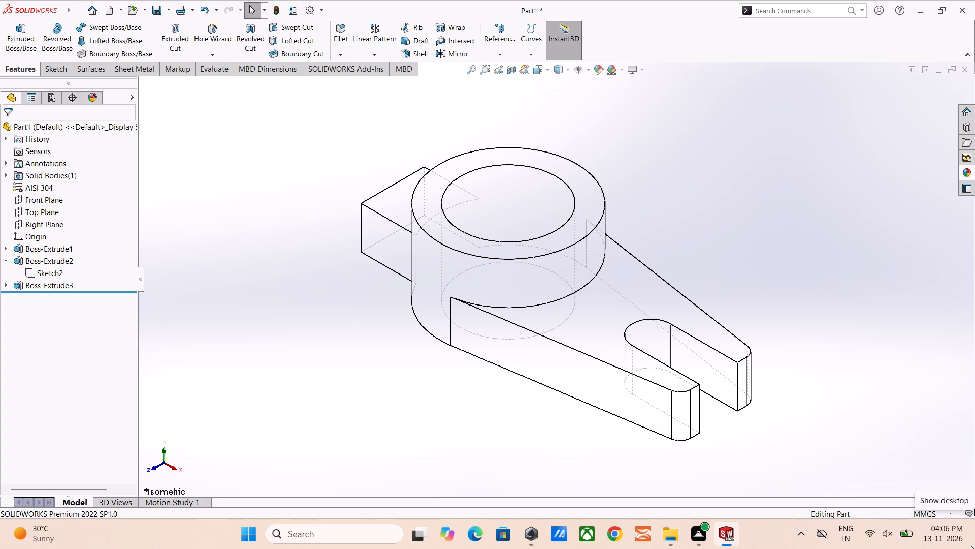
# Examine the part from above, below and the sides with hidden lines visible, and return to the isometric view.
pyautogui.moveTo(727, 271); pyautogui.dragTo(699, 380, button='middle')
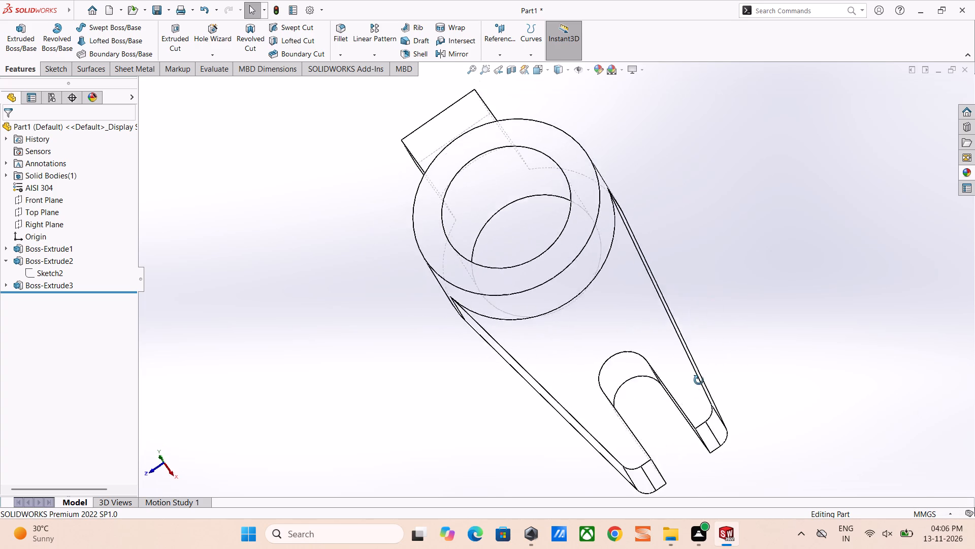
pyautogui.moveTo(699, 380); pyautogui.dragTo(695, 382, button='middle')
pyautogui.scroll(4, 663, 260)
pyautogui.moveTo(586, 214); pyautogui.dragTo(709, 299, button='middle')
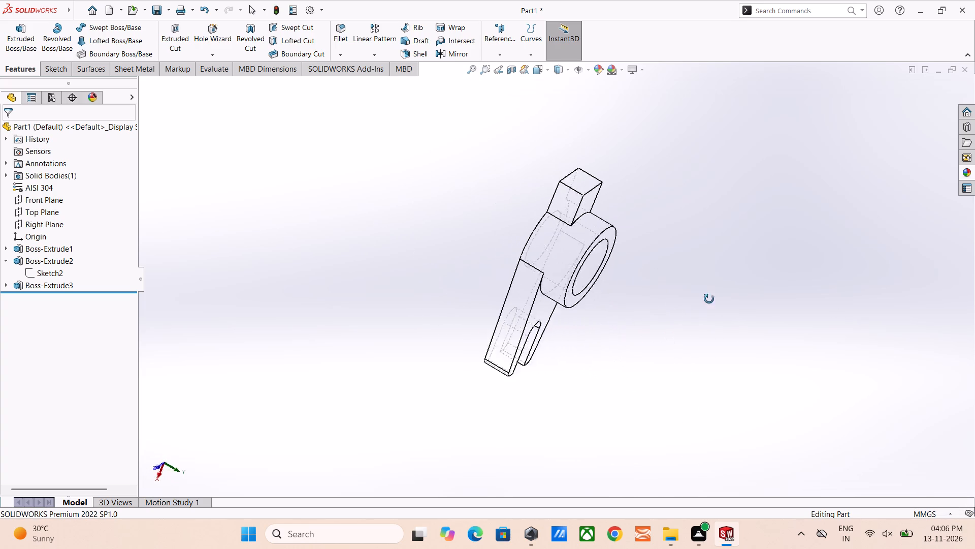
pyautogui.moveTo(709, 299); pyautogui.dragTo(615, 339, button='middle')
pyautogui.scroll(2, 615, 339)
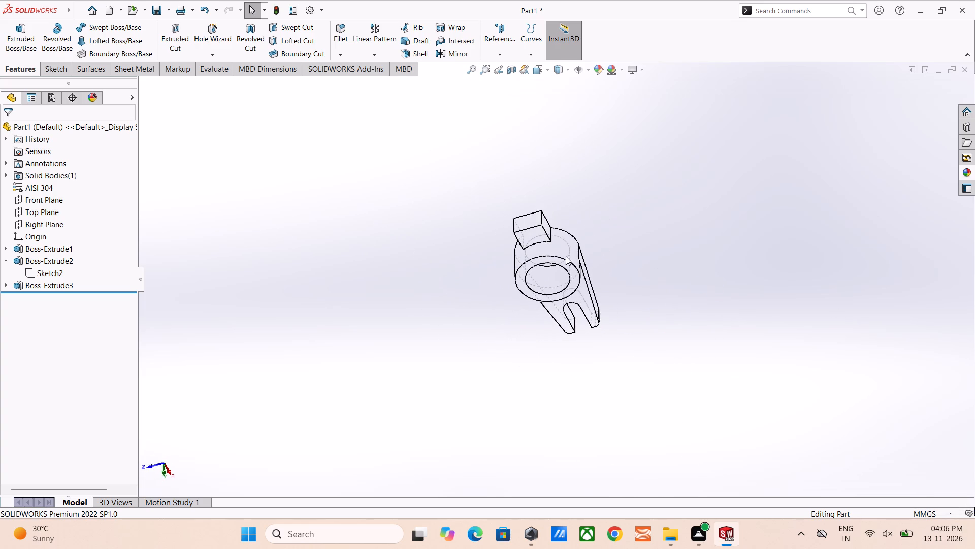
pyautogui.moveTo(559, 243); pyautogui.dragTo(602, 441, button='middle')
pyautogui.scroll(1, 608, 454)
pyautogui.moveTo(559, 253); pyautogui.dragTo(620, 409, button='middle')
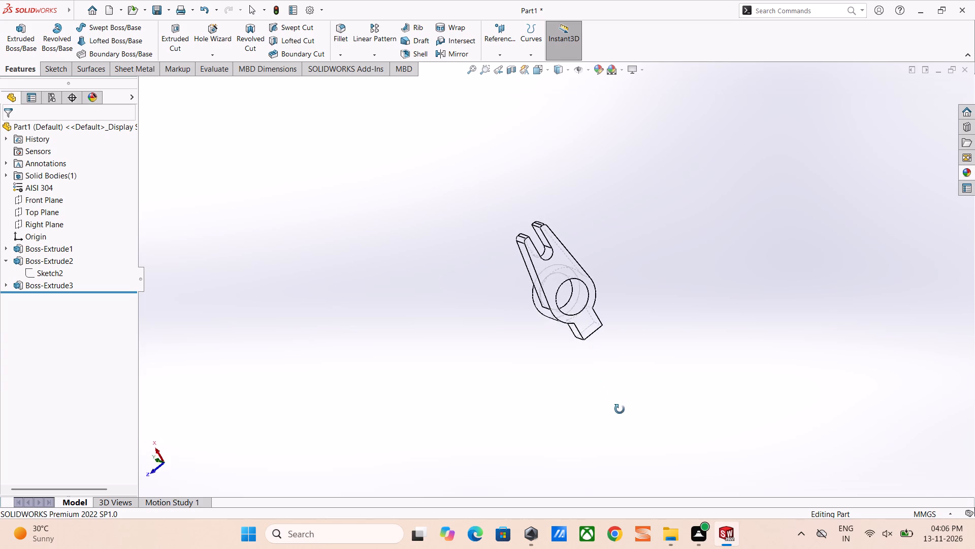
pyautogui.moveTo(620, 409); pyautogui.dragTo(845, 192, button='middle')
pyautogui.moveTo(534, 281); pyautogui.dragTo(499, 300, button='middle')
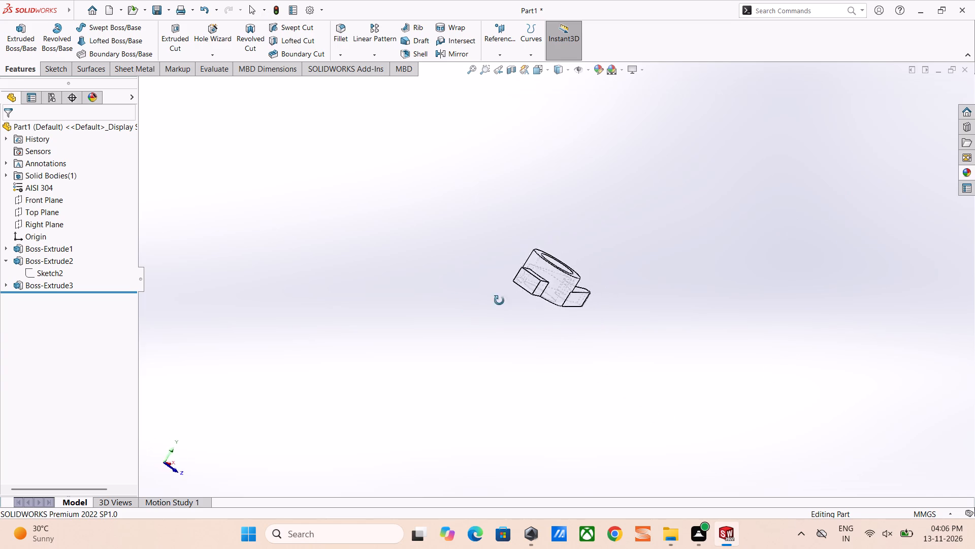
pyautogui.moveTo(499, 300); pyautogui.dragTo(671, 236, button='middle')
pyautogui.scroll(-1, 603, 484)
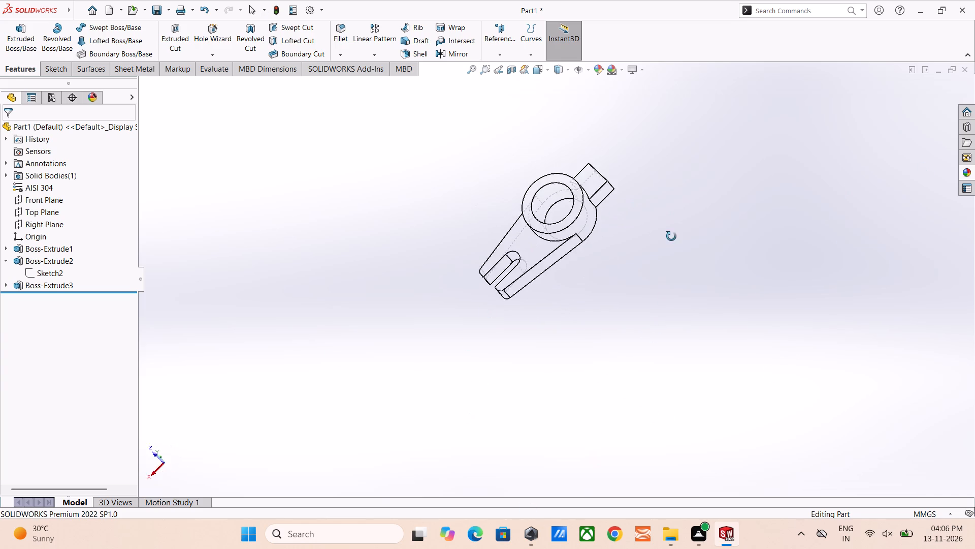
pyautogui.moveTo(671, 236); pyautogui.dragTo(548, 401, button='middle')
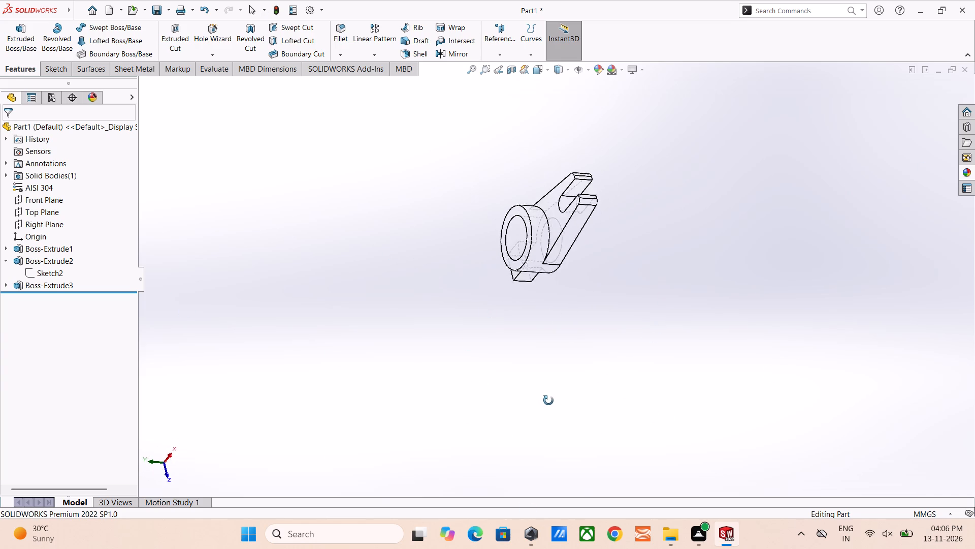
pyautogui.moveTo(548, 401); pyautogui.dragTo(705, 195, button='middle')
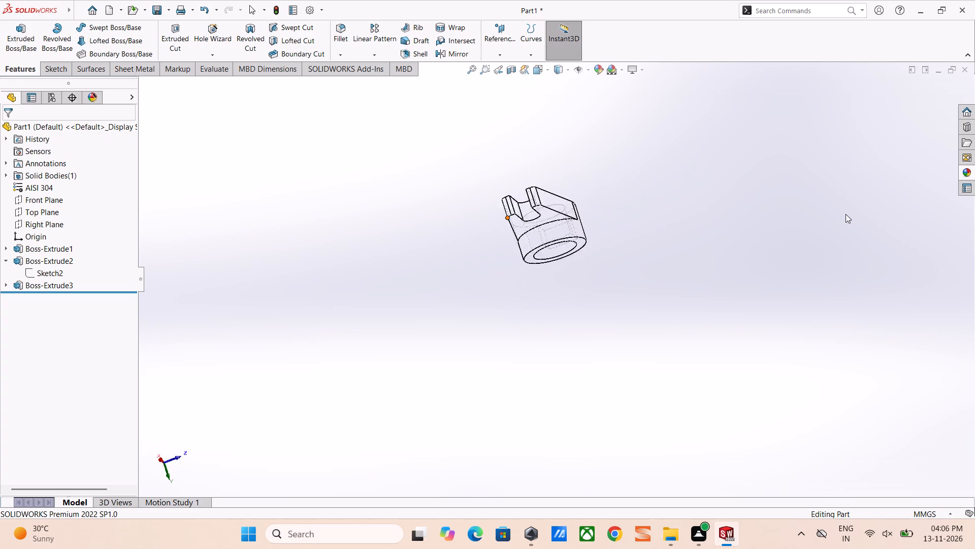
pyautogui.moveTo(680, 488); pyautogui.dragTo(562, 250, button='middle')
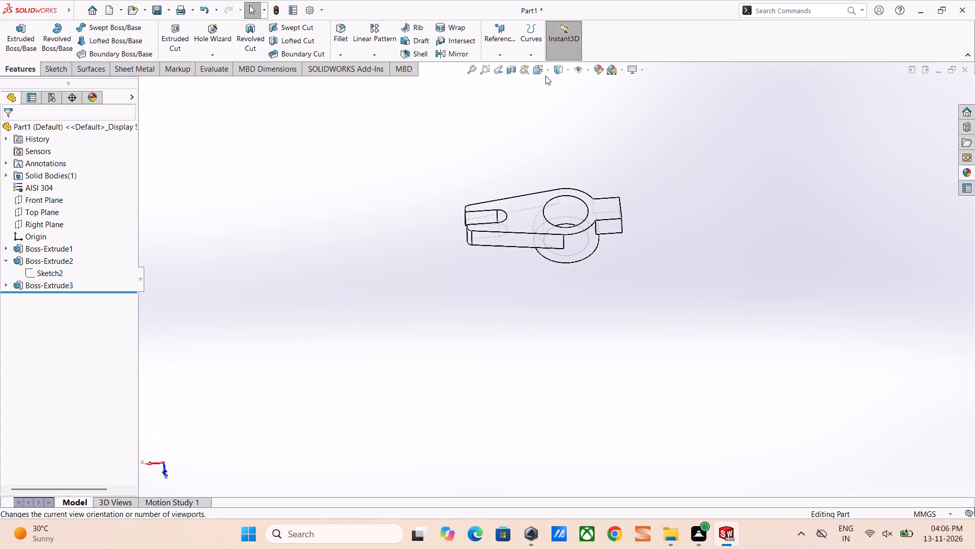
pyautogui.click(548, 76)
pyautogui.click(596, 102)
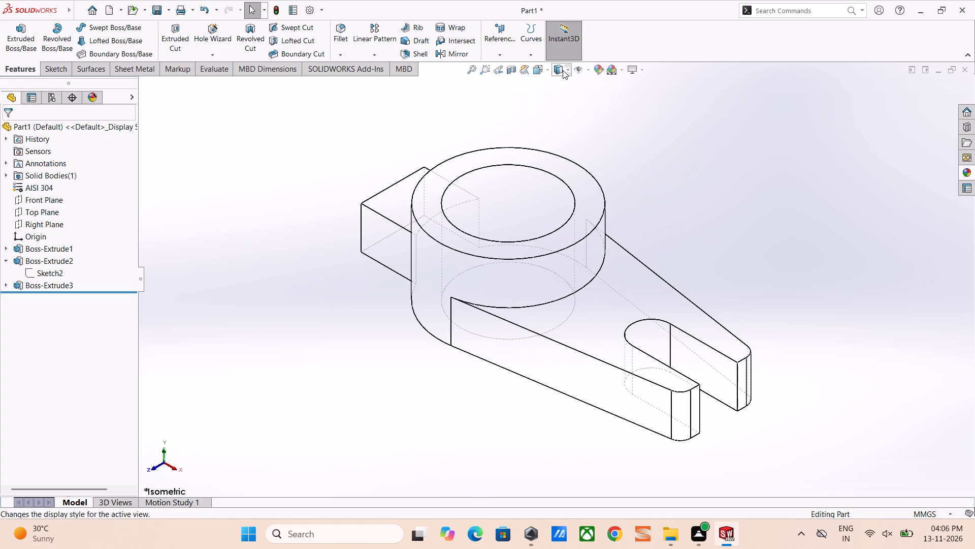
pyautogui.click(643, 217)
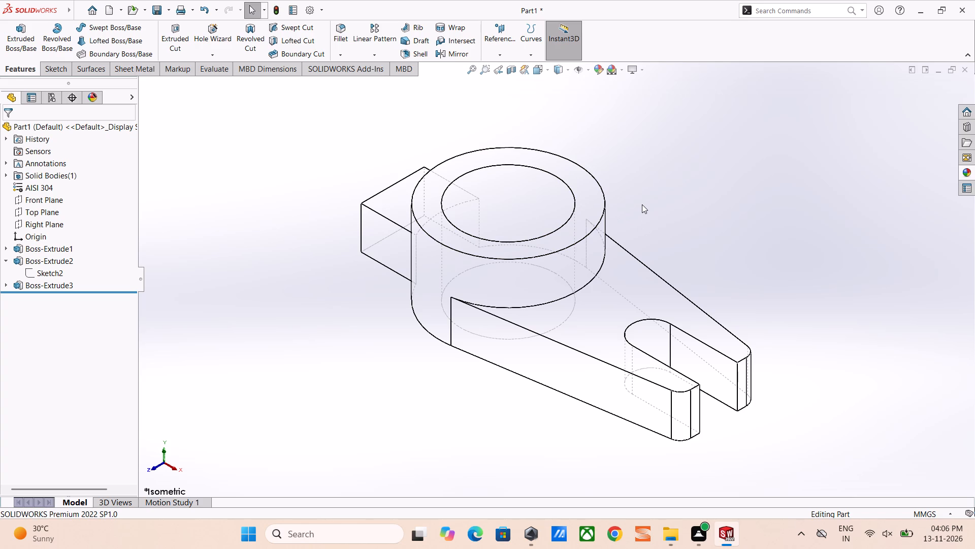
# Set the part's display style to Shaded With Edges.
pyautogui.click(570, 72)
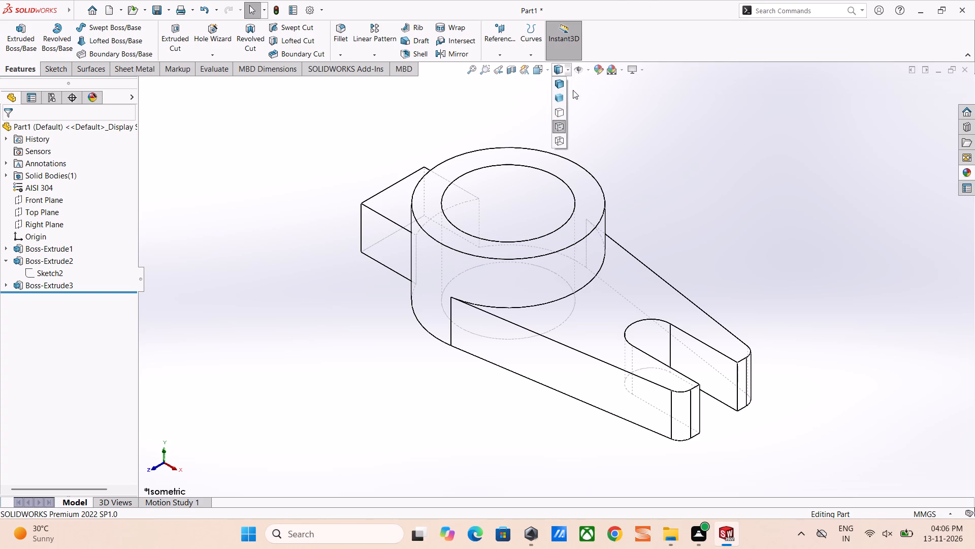
pyautogui.click(559, 86)
pyautogui.click(670, 177)
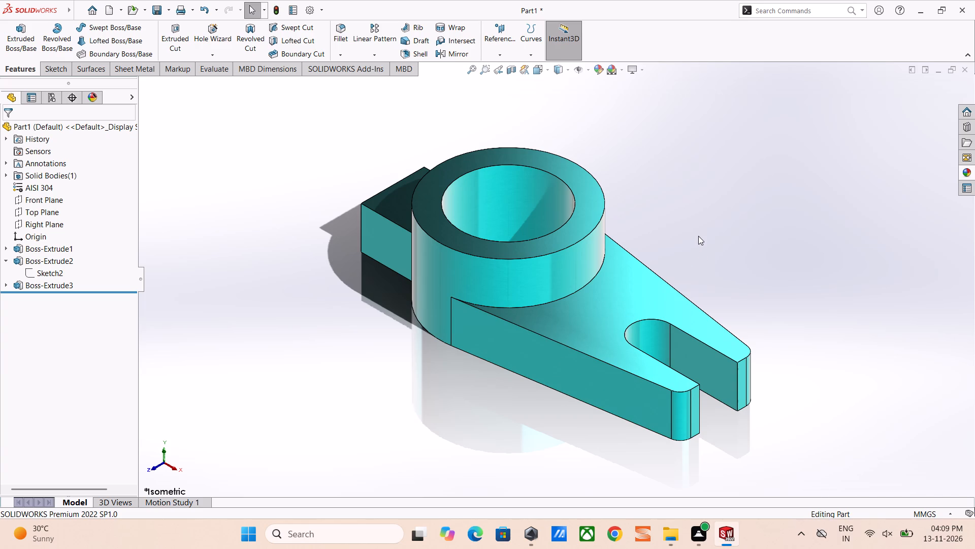
# Save the part as 11 in the fuji folder on the Desktop, as a SOLIDWORKS Part file.
pyautogui.hotkey('ctrl', 's')
pyautogui.scroll(-5, 582, 198)
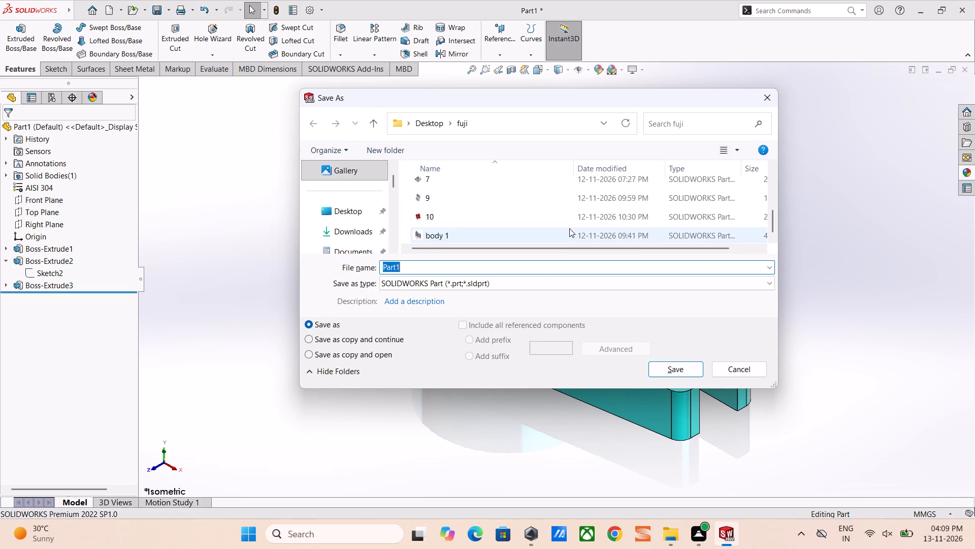
pyautogui.scroll(-3, 569, 228)
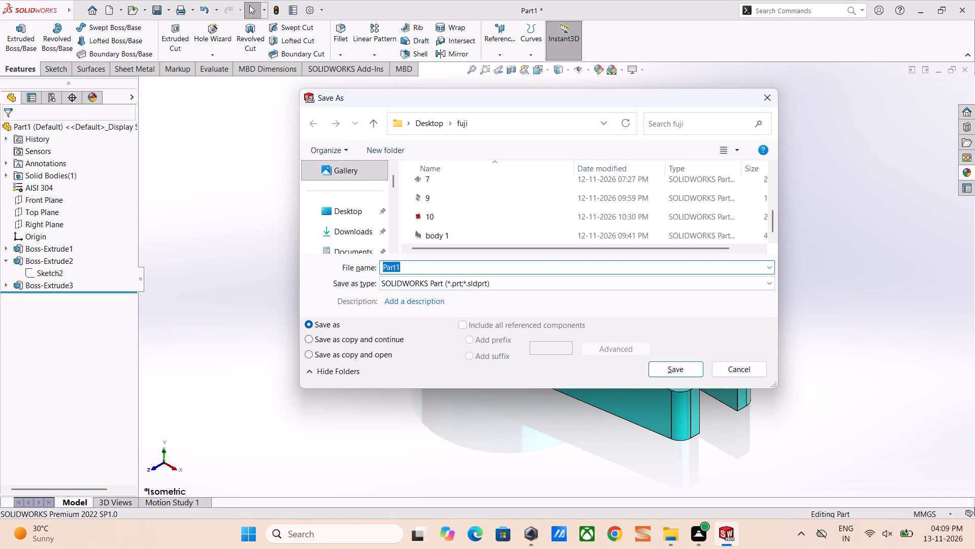
pyautogui.doubleClick(524, 270)
pyautogui.write('11')
pyautogui.press('Return')
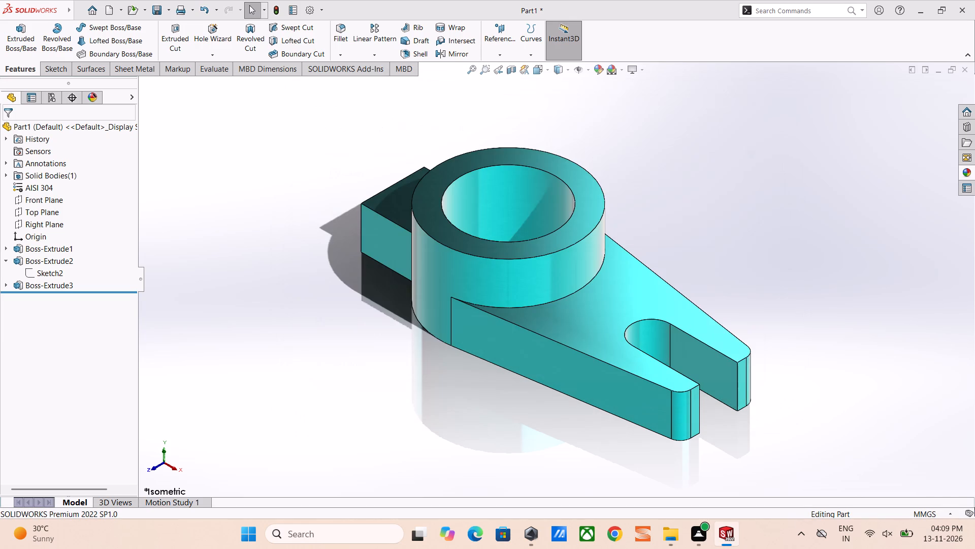
# Switch to File Explorer, go to the Desktop folder and launch the Fuji shortcut.
pyautogui.click(667, 534)
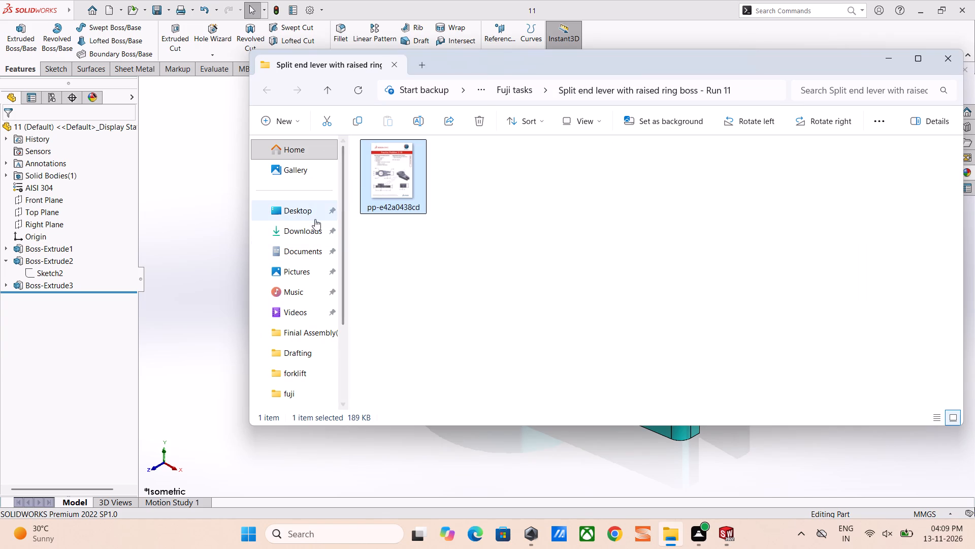
pyautogui.click(316, 217)
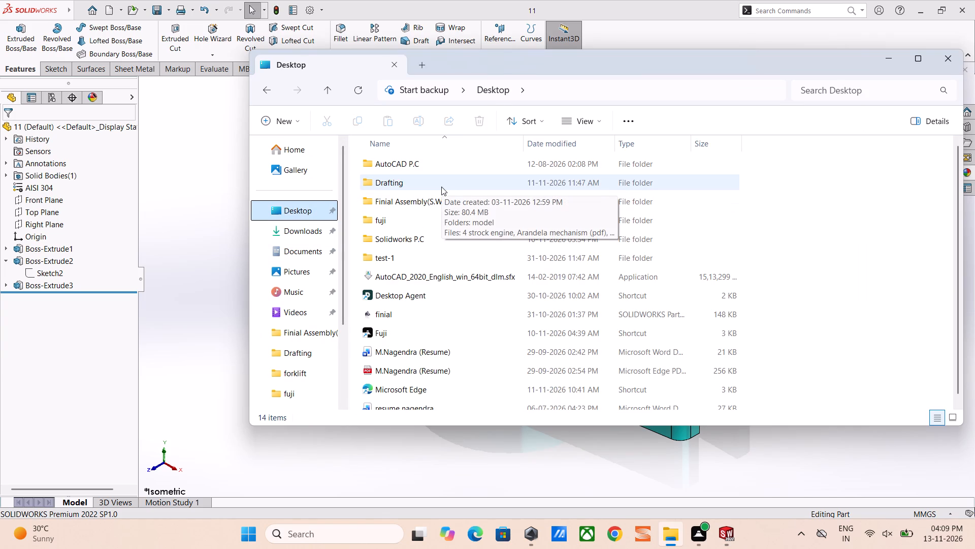
pyautogui.doubleClick(416, 334)
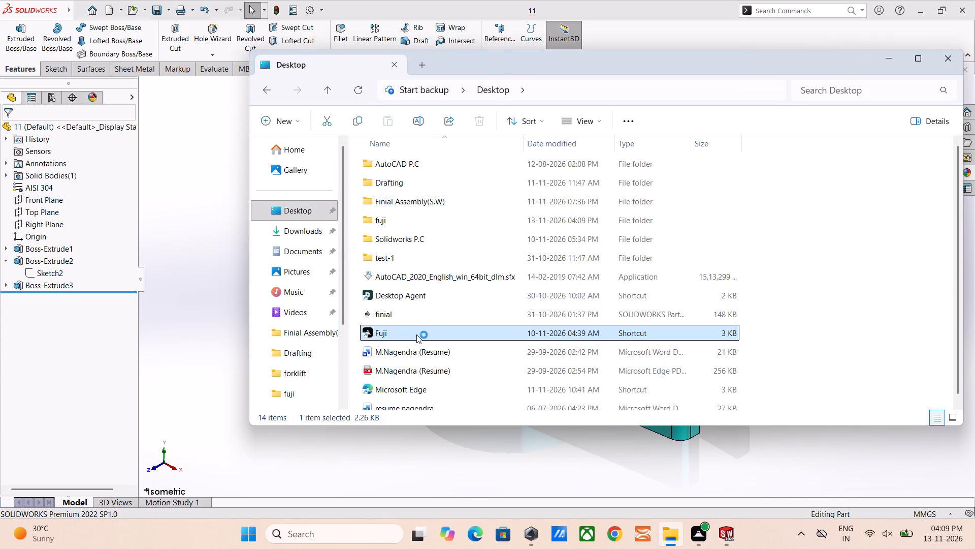
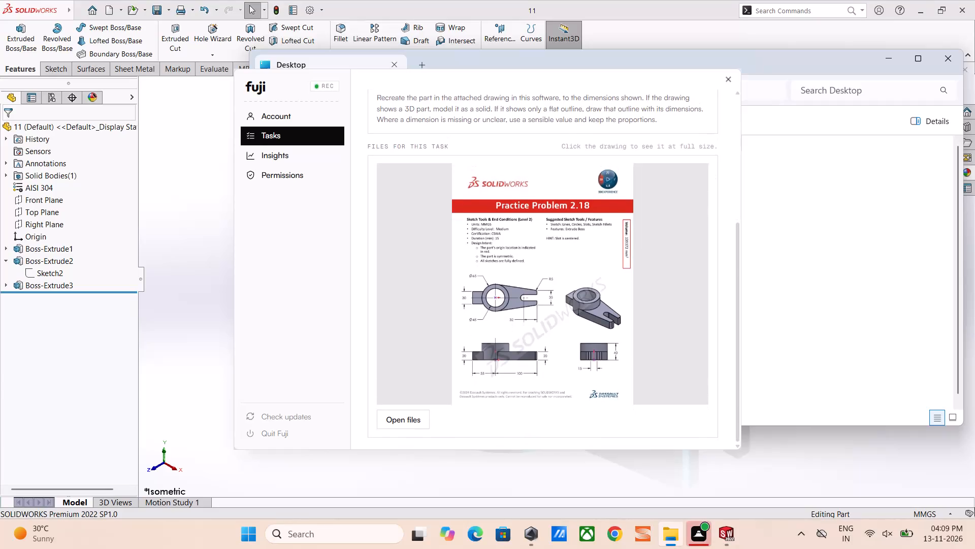
# Review the Practice Problem 2.18 drawing and task instructions in the Fuji window, and return to SOLIDWORKS.
pyautogui.scroll(-4, 577, 221)
pyautogui.scroll(11, 534, 238)
pyautogui.scroll(-4, 525, 242)
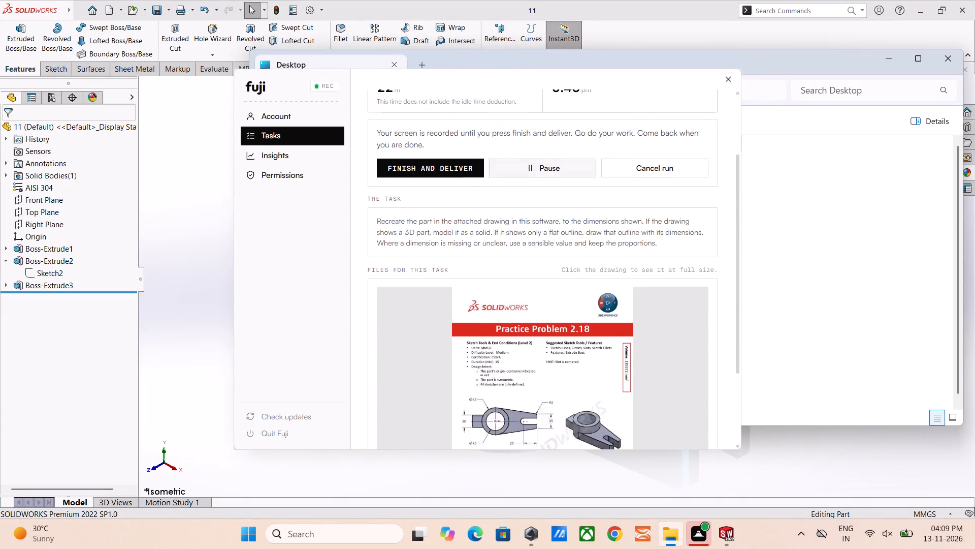
pyautogui.scroll(4, 895, 206)
pyautogui.click(847, 445)
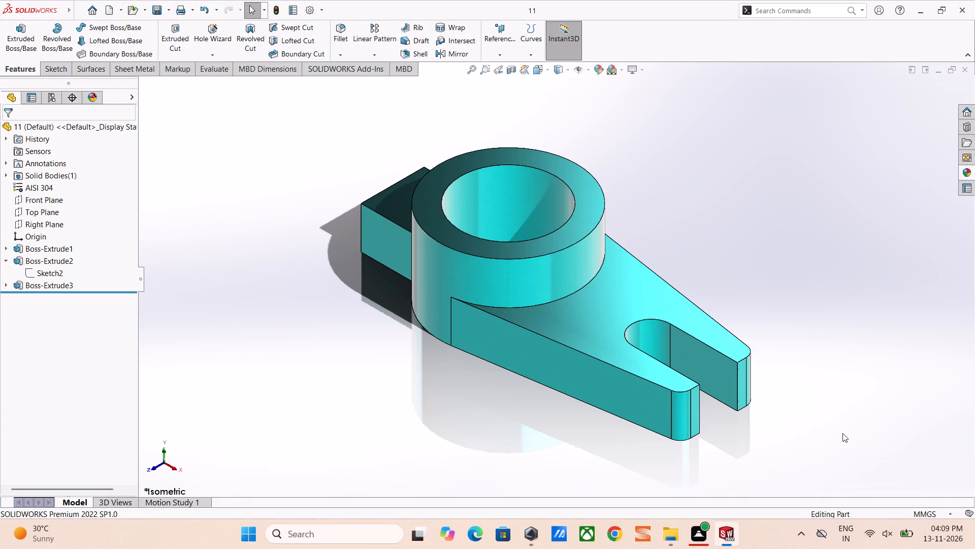
# Switch to File Explorer and rename the body 1 part file in the Desktop's fuji folder as 8.
pyautogui.click(673, 545)
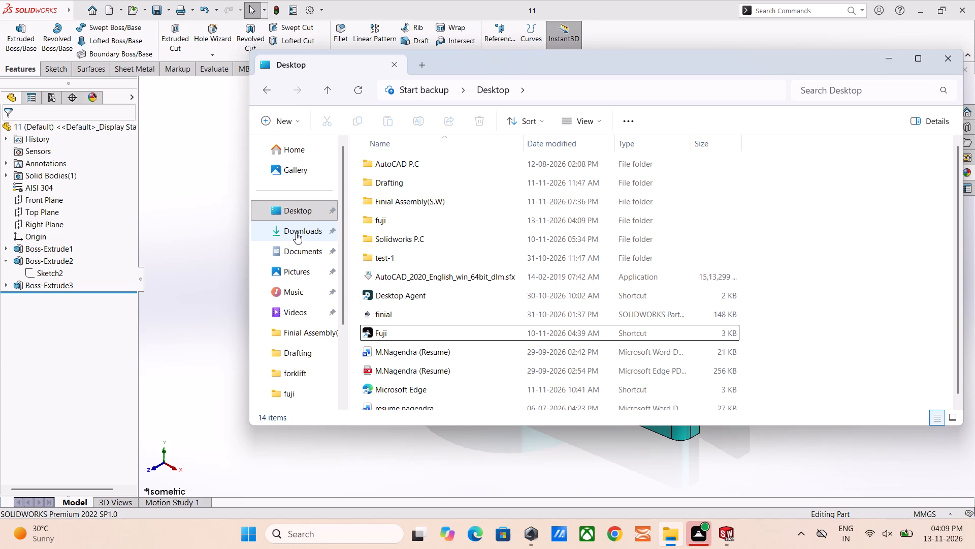
pyautogui.click(310, 216)
pyautogui.doubleClick(391, 224)
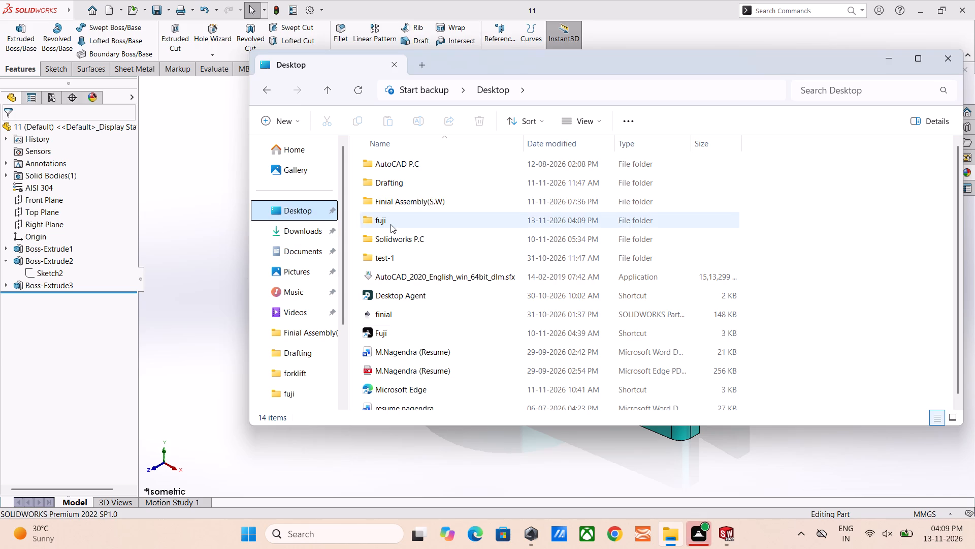
pyautogui.scroll(-7, 393, 260)
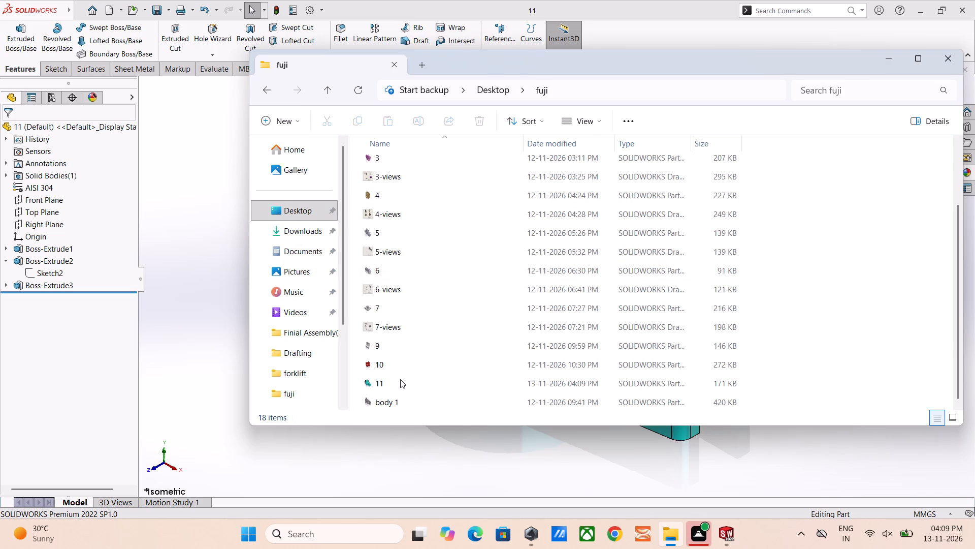
pyautogui.click(404, 403)
pyautogui.rightClick(404, 403)
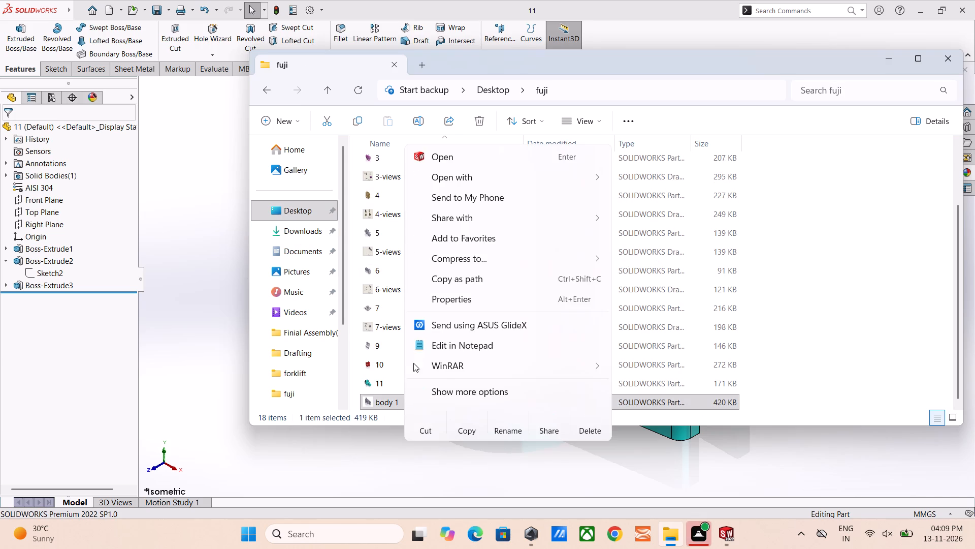
pyautogui.click(512, 425)
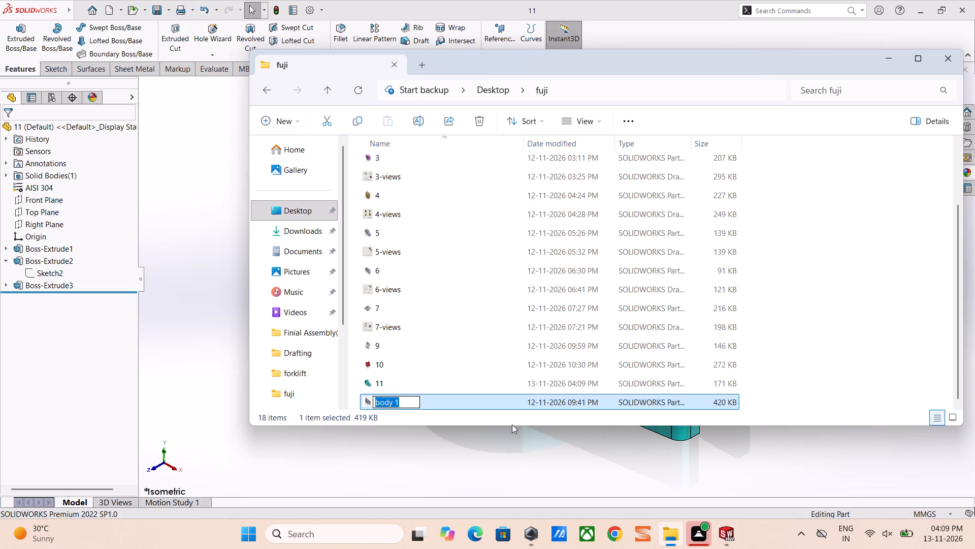
pyautogui.press('8')
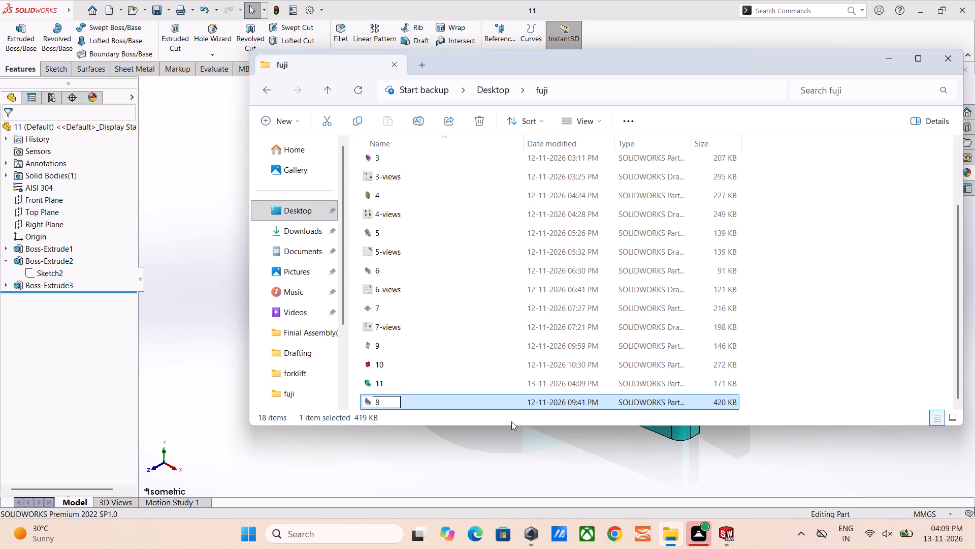
pyautogui.press('Return')
pyautogui.click(768, 367)
pyautogui.press('Return')
pyautogui.click(638, 436)
# Switch back to the fuji folder in File Explorer.
pyautogui.click(671, 536)
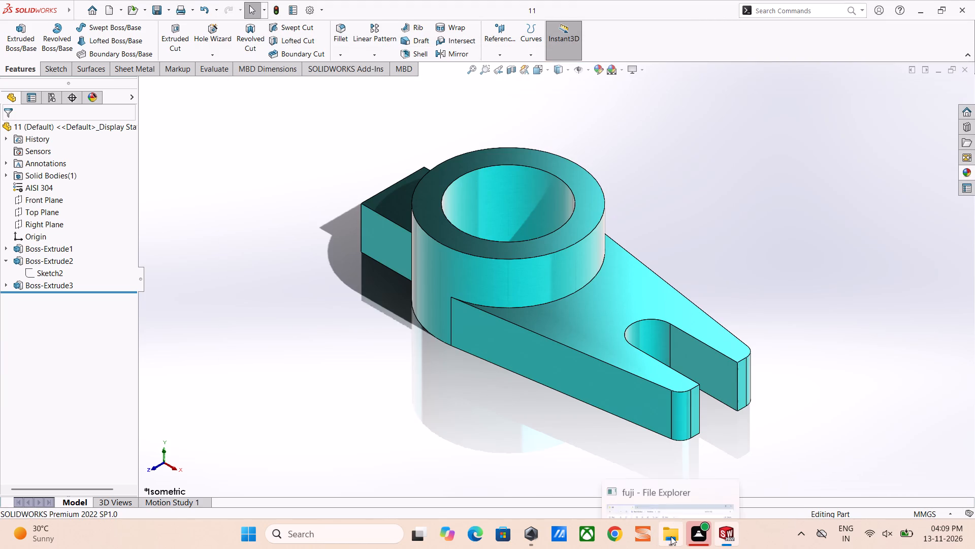
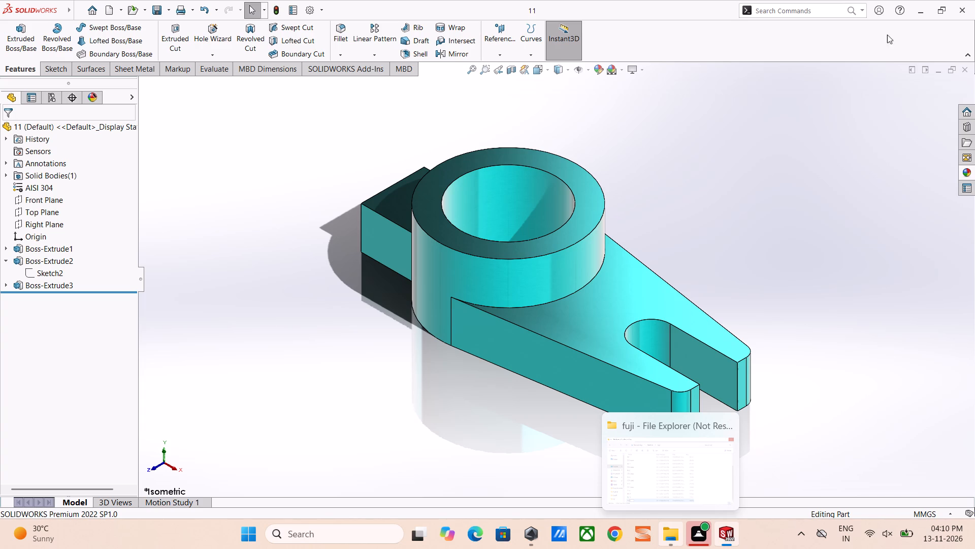
# Switch to File Explorer, rename the body 1 part file in the Desktop's fuji folder as 8, and return to SOLIDWORKS.
pyautogui.press('Escape')
pyautogui.press('Escape')
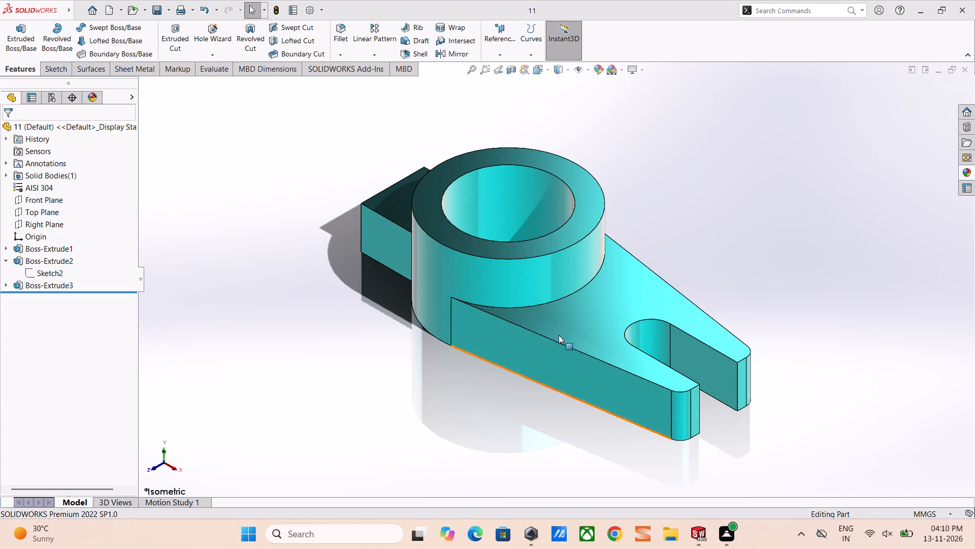
pyautogui.click(664, 544)
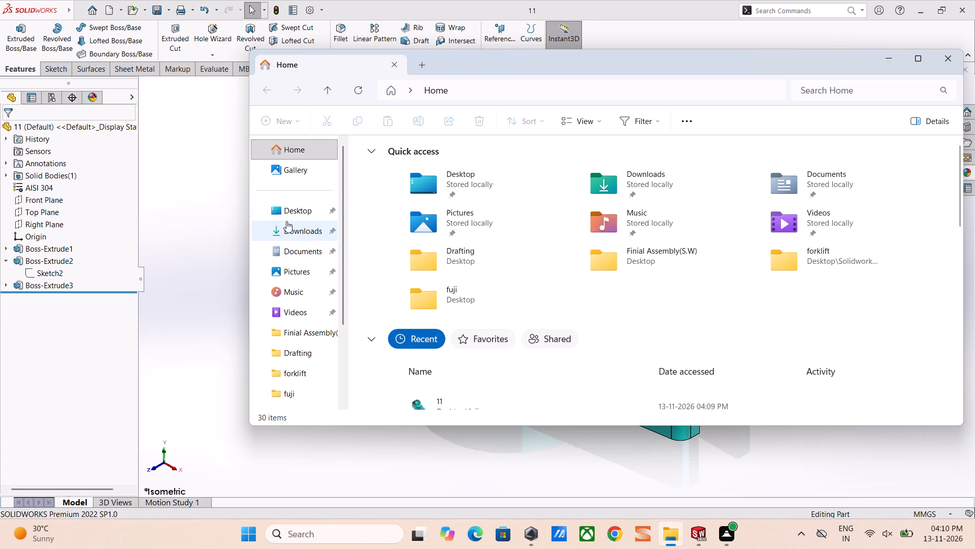
pyautogui.click(290, 216)
pyautogui.doubleClick(388, 225)
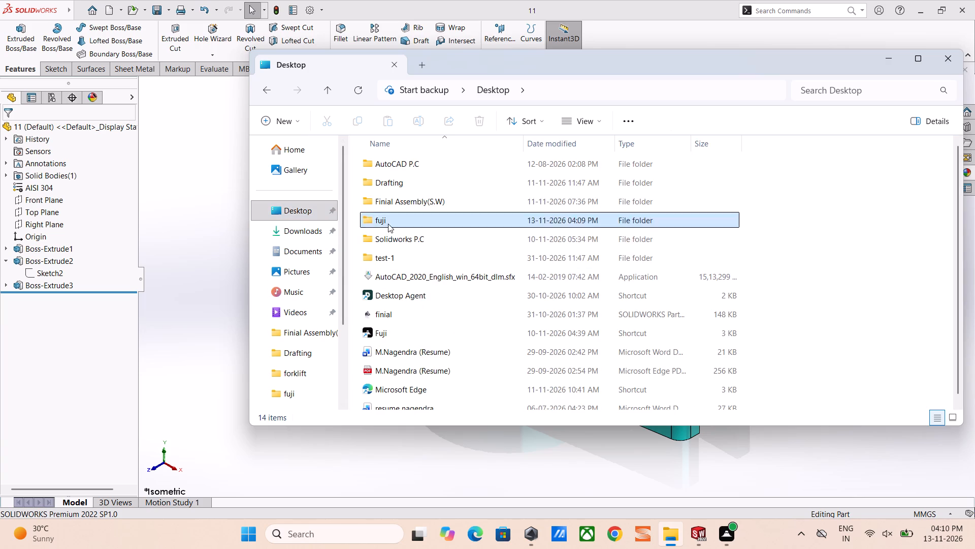
pyautogui.scroll(-5, 393, 304)
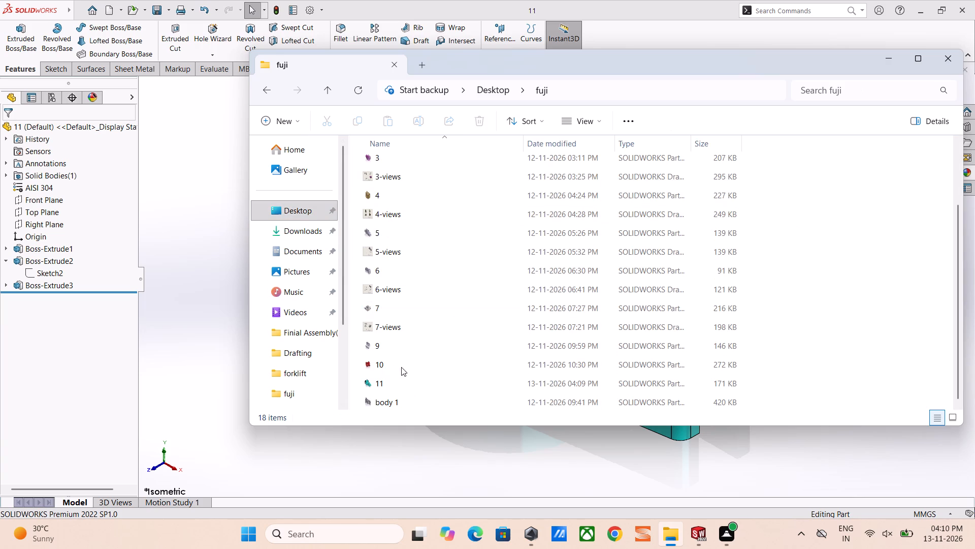
pyautogui.click(403, 398)
pyautogui.rightClick(403, 398)
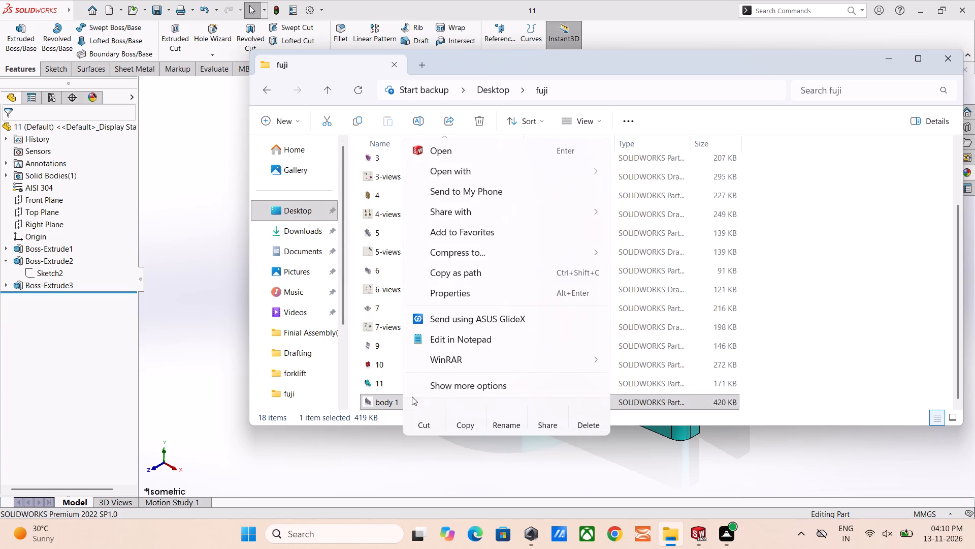
pyautogui.click(500, 413)
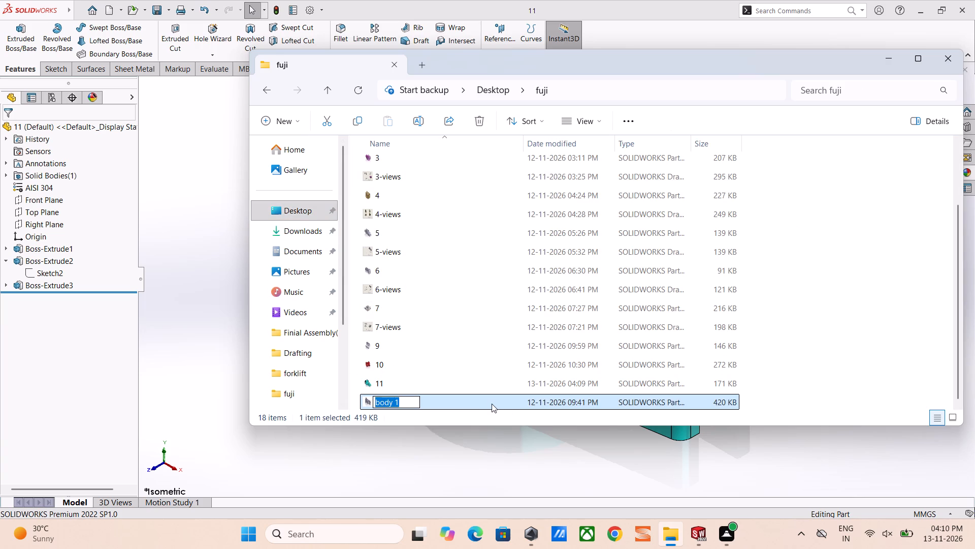
pyautogui.press('8')
pyautogui.press('Return')
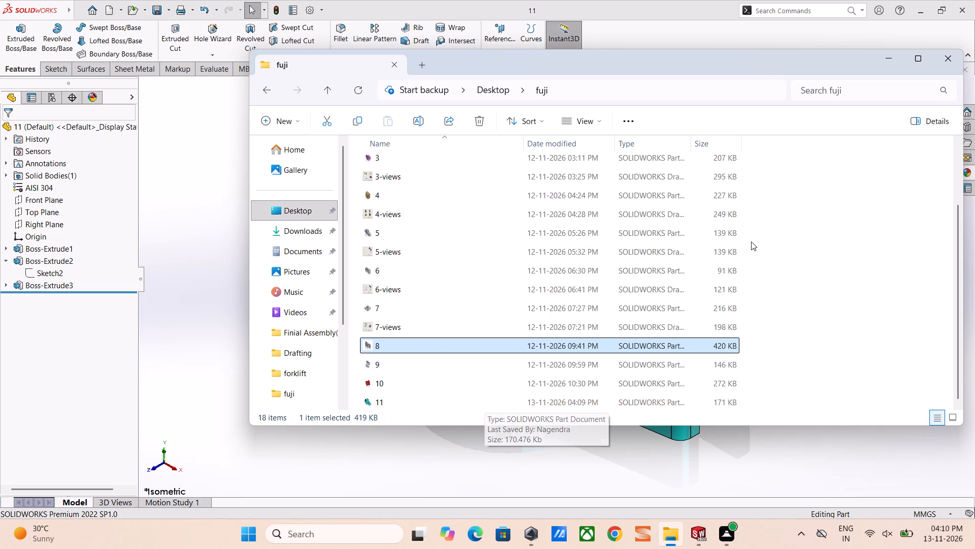
pyautogui.click(760, 462)
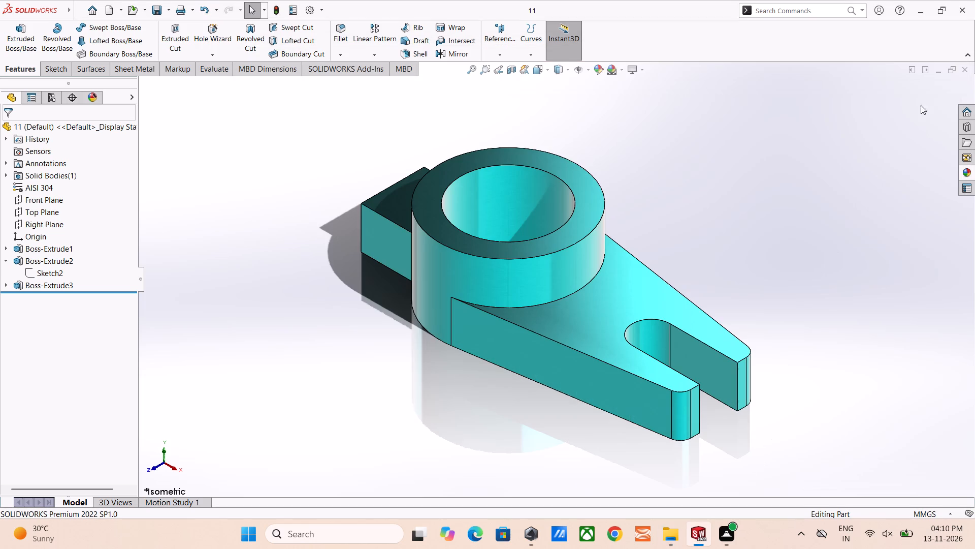
# Create a new drawing document with the standard A3 (ISO) sheet format.
pyautogui.hotkey('ctrl', 'n')
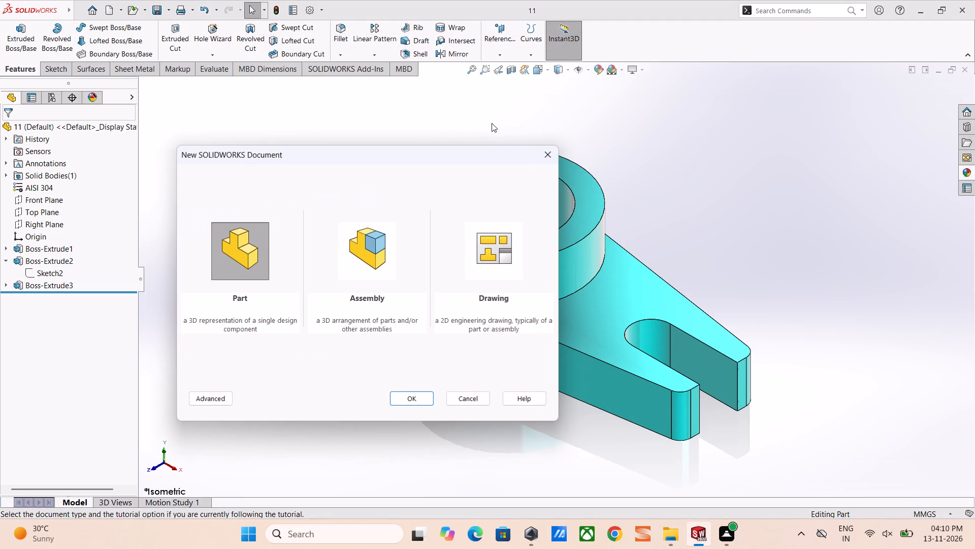
pyautogui.press('Left')
pyautogui.press('Return')
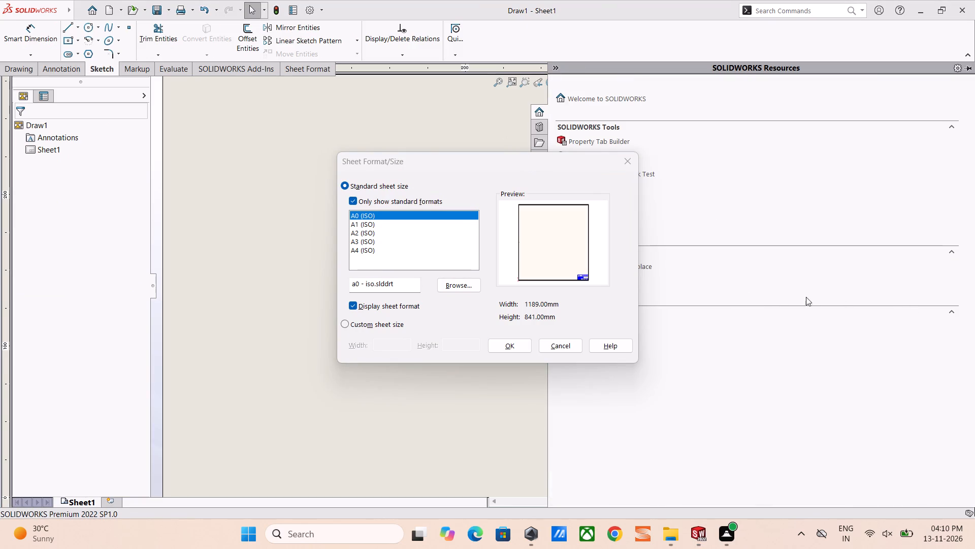
pyautogui.click(373, 244)
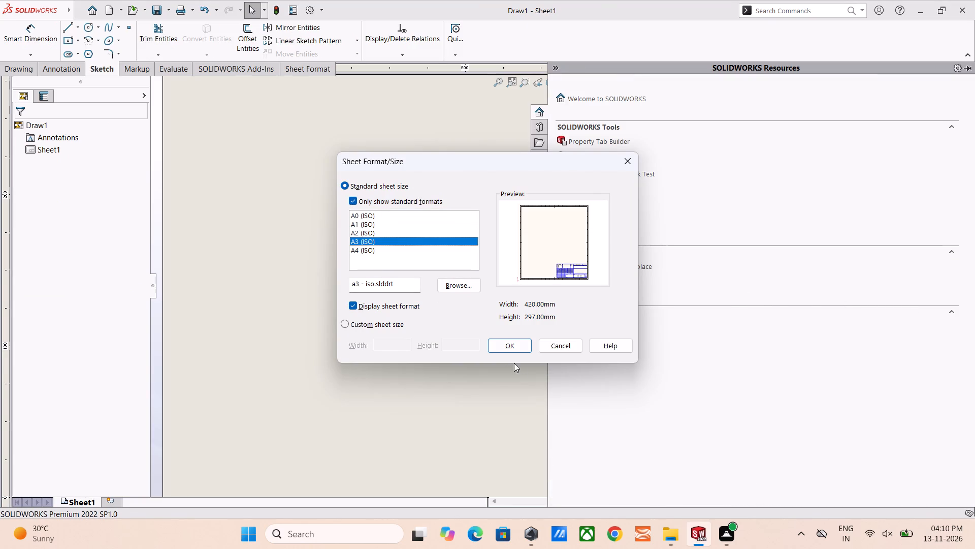
pyautogui.click(517, 347)
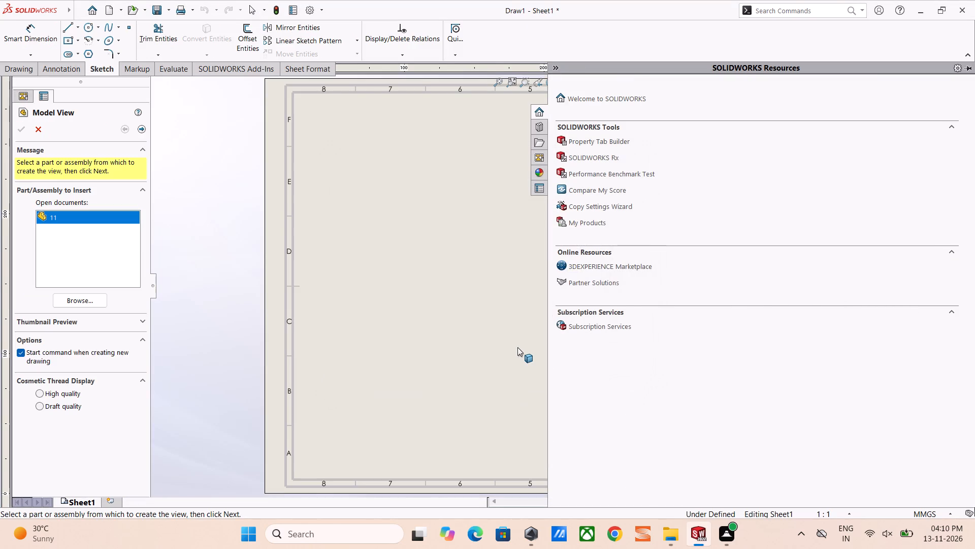
pyautogui.moveTo(518, 348); pyautogui.dragTo(542, 352)
pyautogui.click(566, 262)
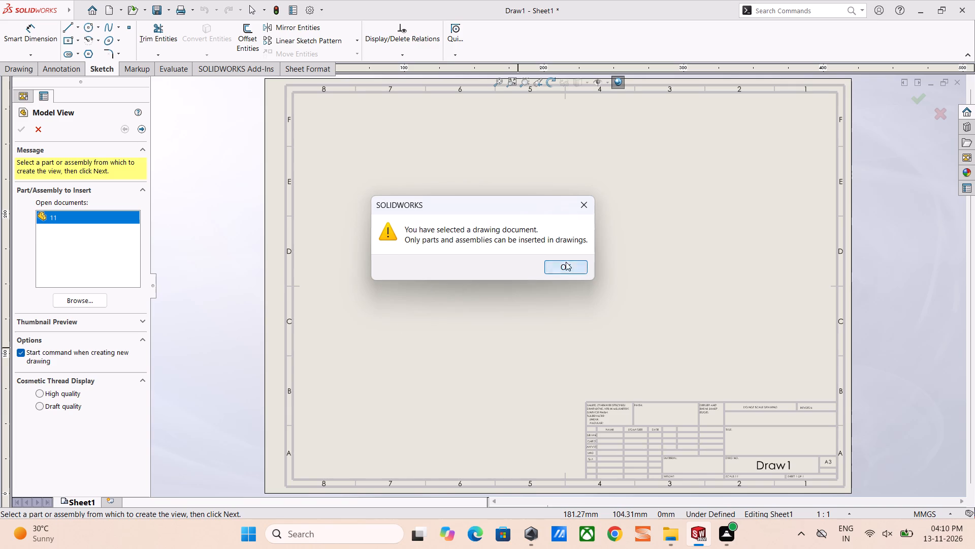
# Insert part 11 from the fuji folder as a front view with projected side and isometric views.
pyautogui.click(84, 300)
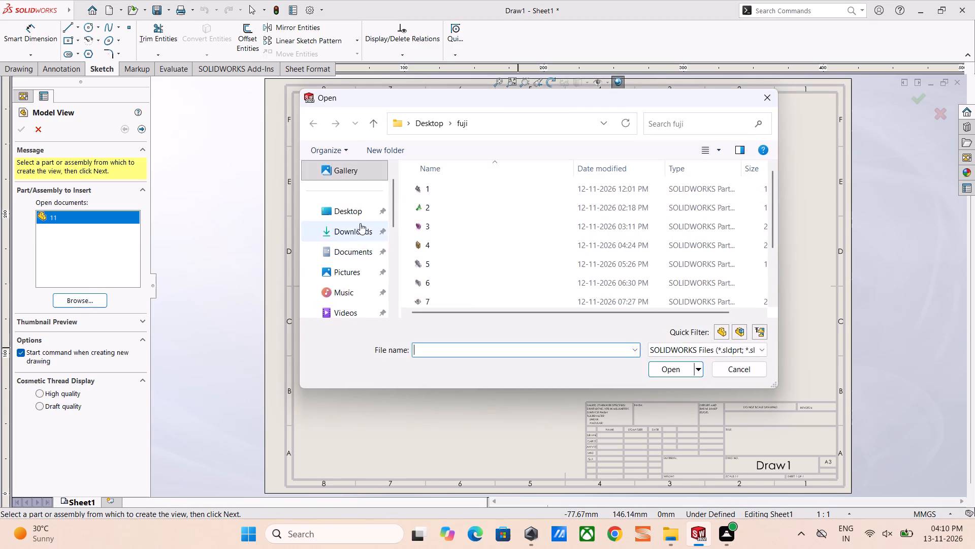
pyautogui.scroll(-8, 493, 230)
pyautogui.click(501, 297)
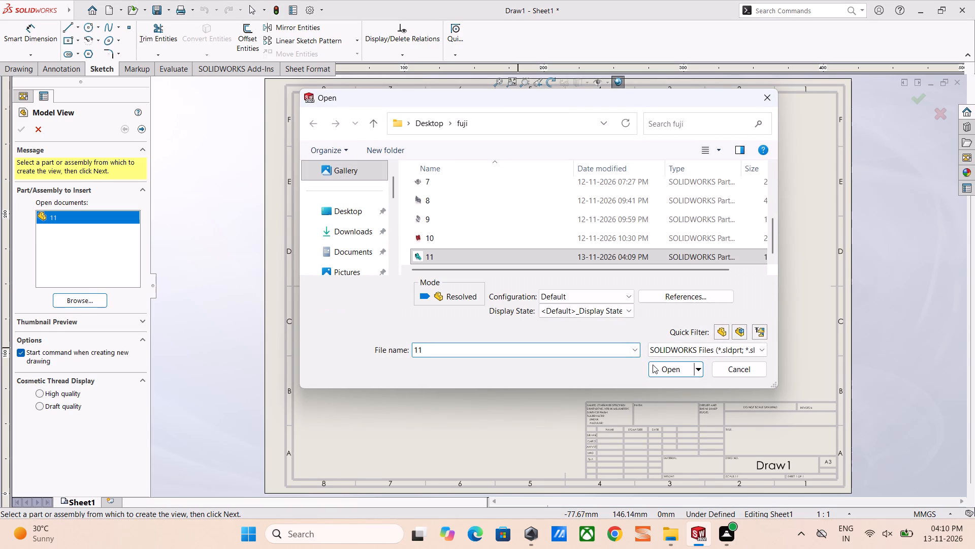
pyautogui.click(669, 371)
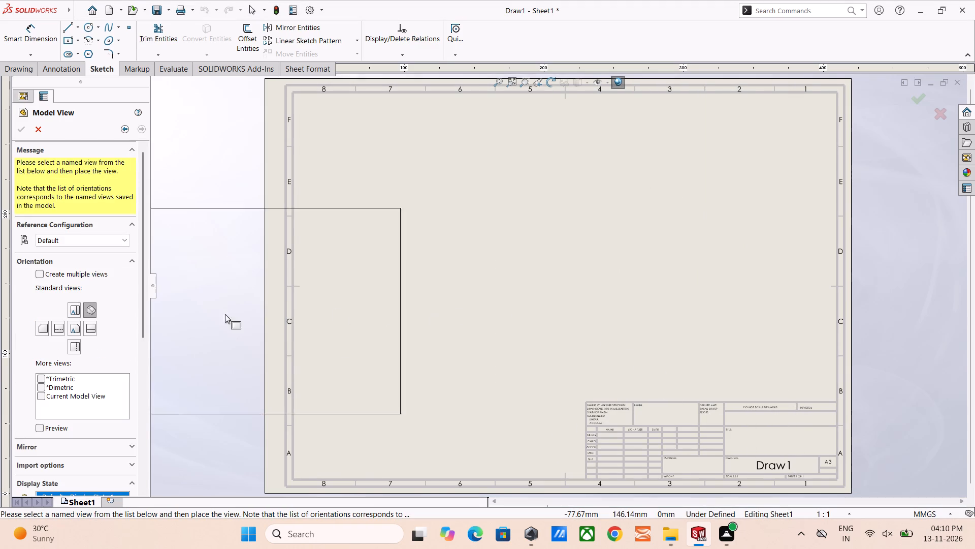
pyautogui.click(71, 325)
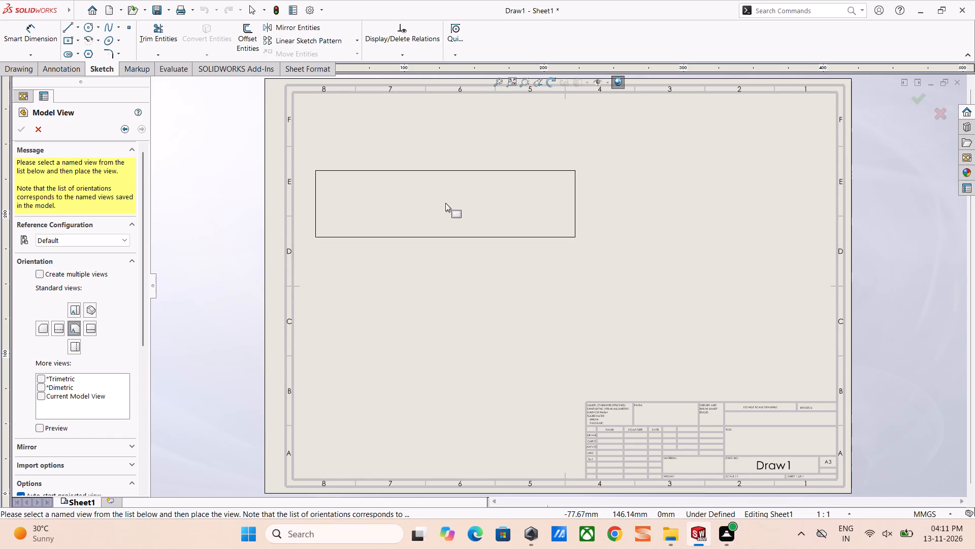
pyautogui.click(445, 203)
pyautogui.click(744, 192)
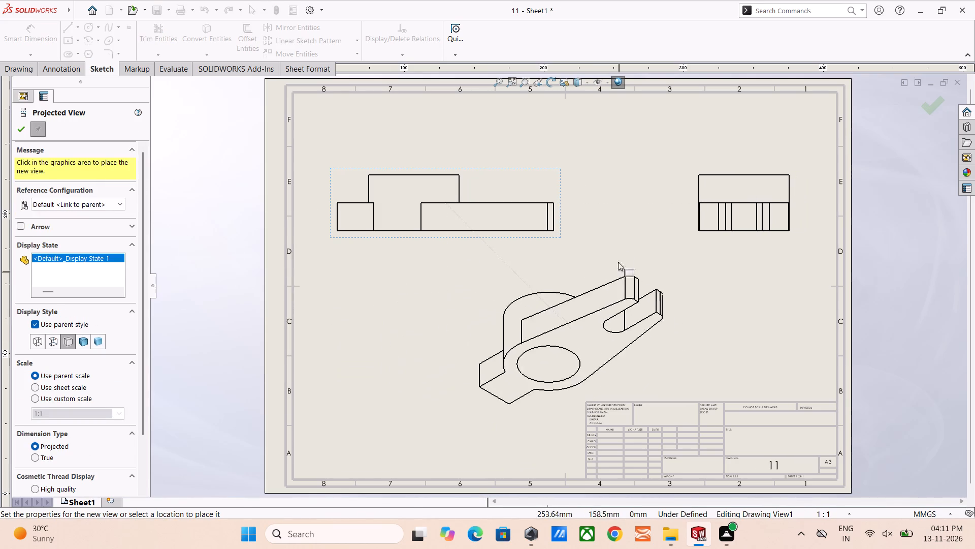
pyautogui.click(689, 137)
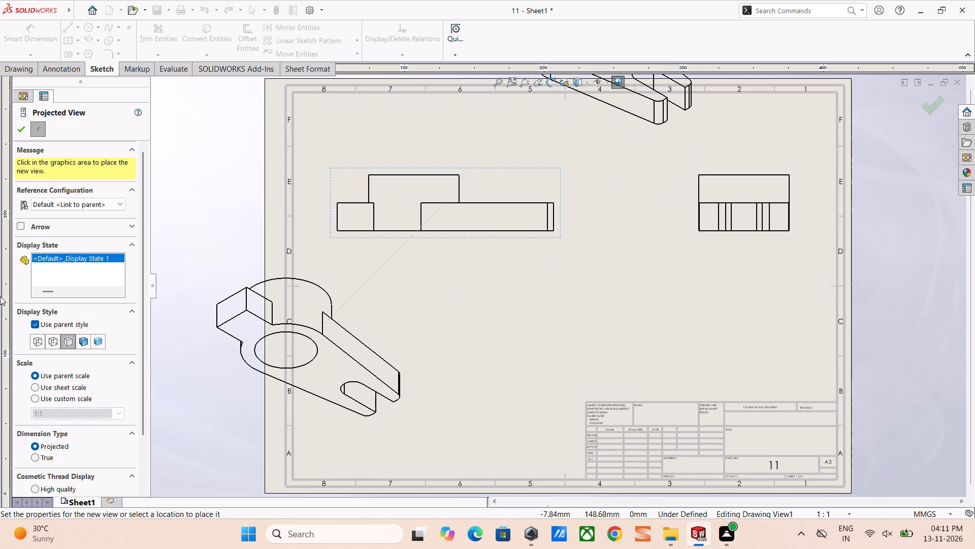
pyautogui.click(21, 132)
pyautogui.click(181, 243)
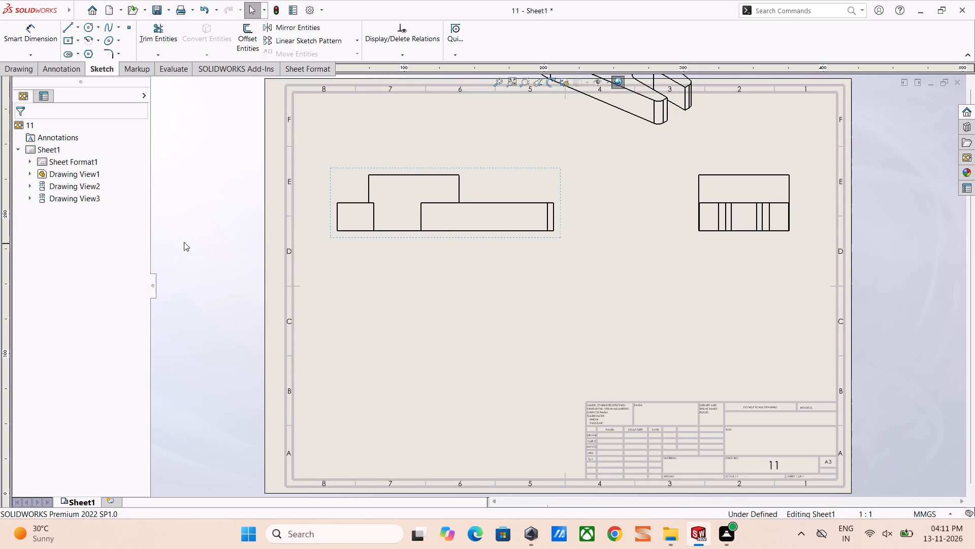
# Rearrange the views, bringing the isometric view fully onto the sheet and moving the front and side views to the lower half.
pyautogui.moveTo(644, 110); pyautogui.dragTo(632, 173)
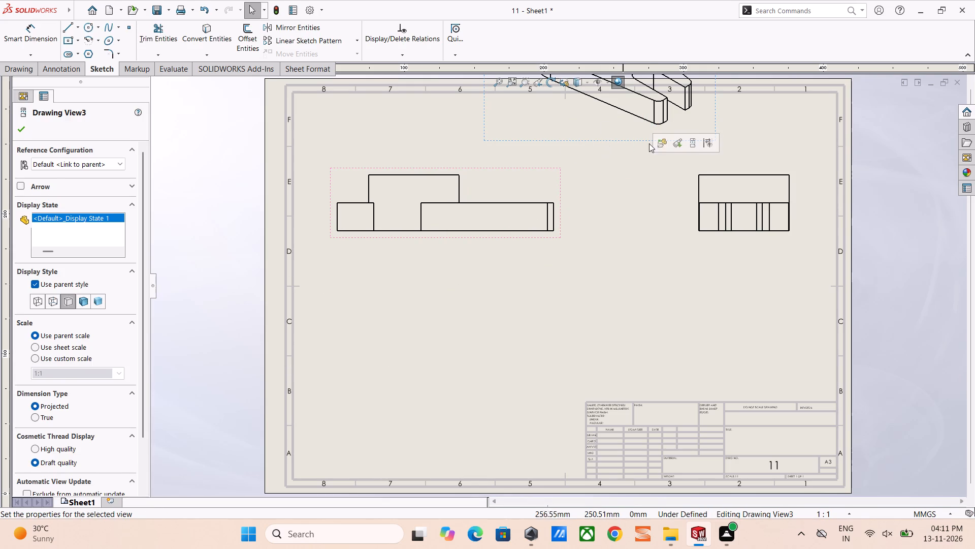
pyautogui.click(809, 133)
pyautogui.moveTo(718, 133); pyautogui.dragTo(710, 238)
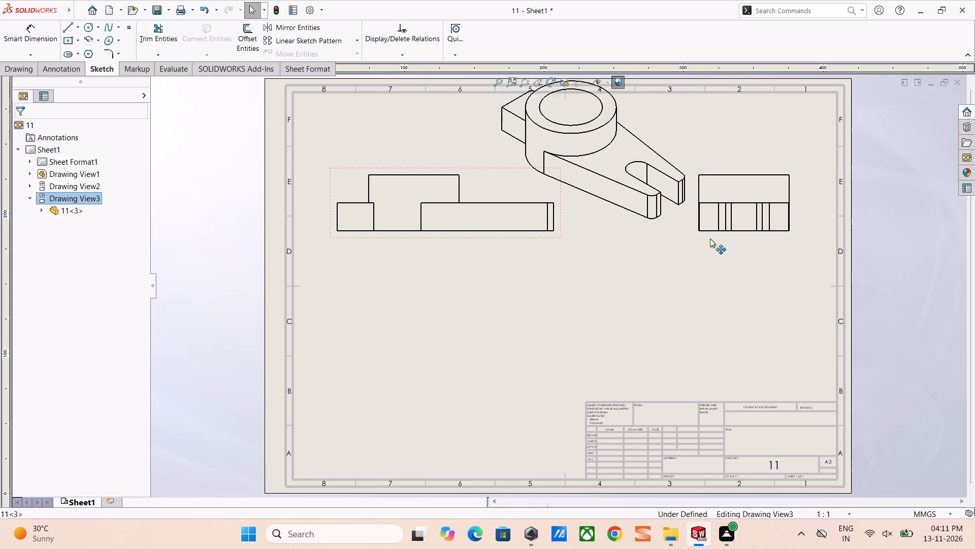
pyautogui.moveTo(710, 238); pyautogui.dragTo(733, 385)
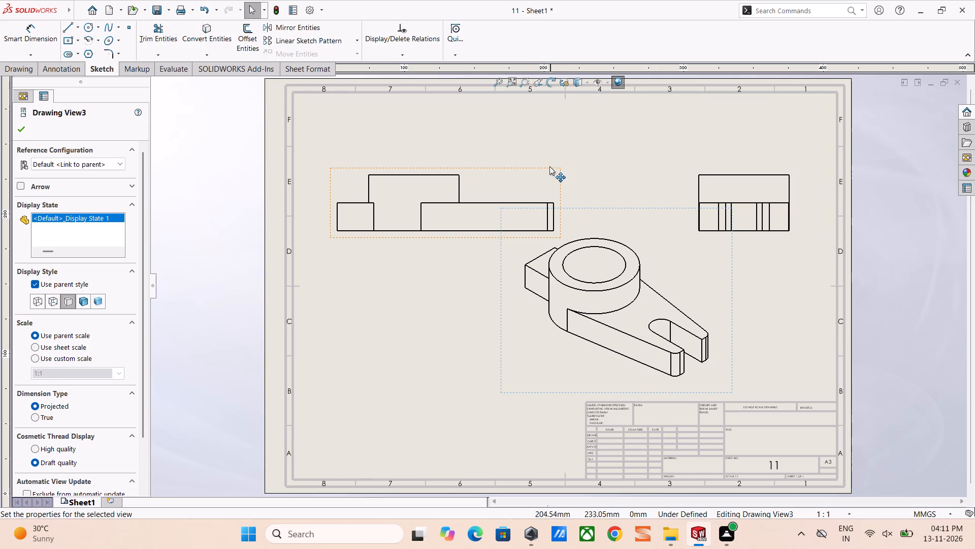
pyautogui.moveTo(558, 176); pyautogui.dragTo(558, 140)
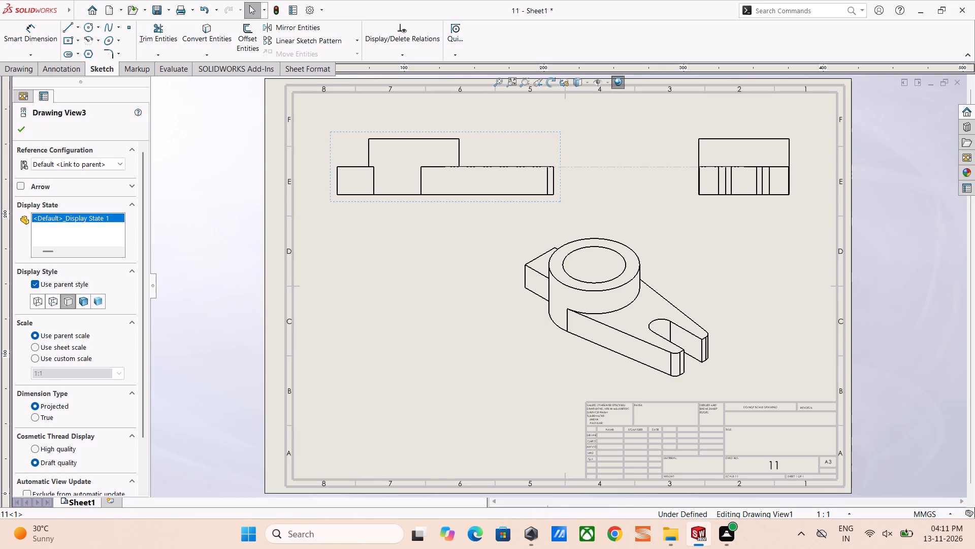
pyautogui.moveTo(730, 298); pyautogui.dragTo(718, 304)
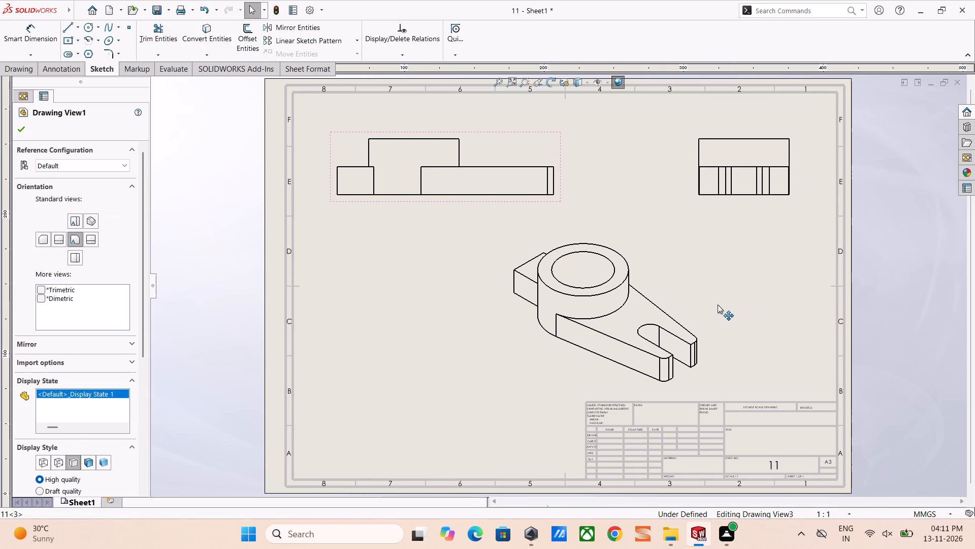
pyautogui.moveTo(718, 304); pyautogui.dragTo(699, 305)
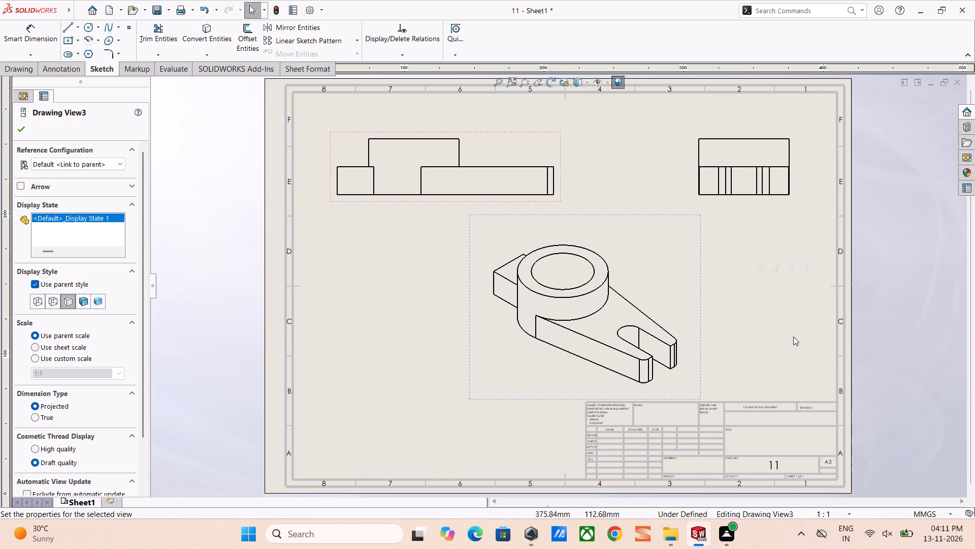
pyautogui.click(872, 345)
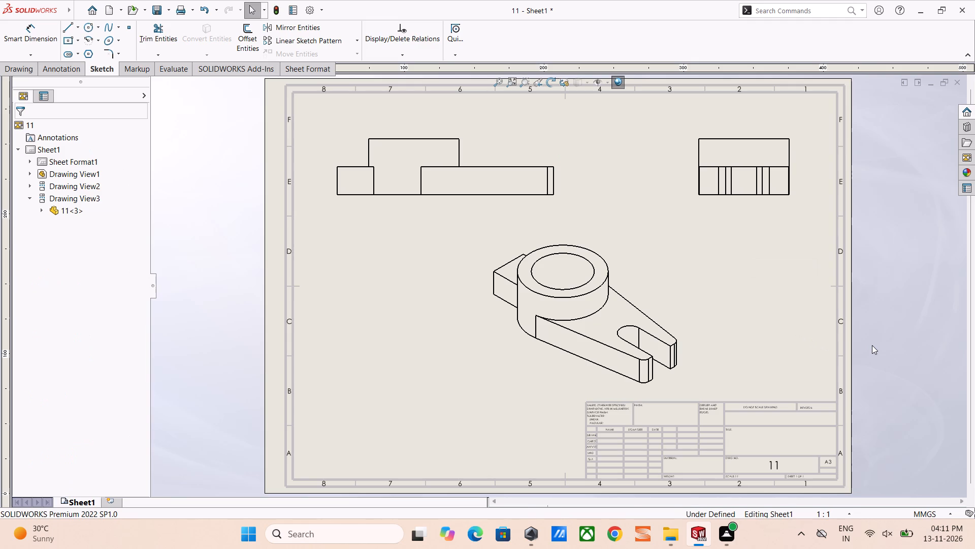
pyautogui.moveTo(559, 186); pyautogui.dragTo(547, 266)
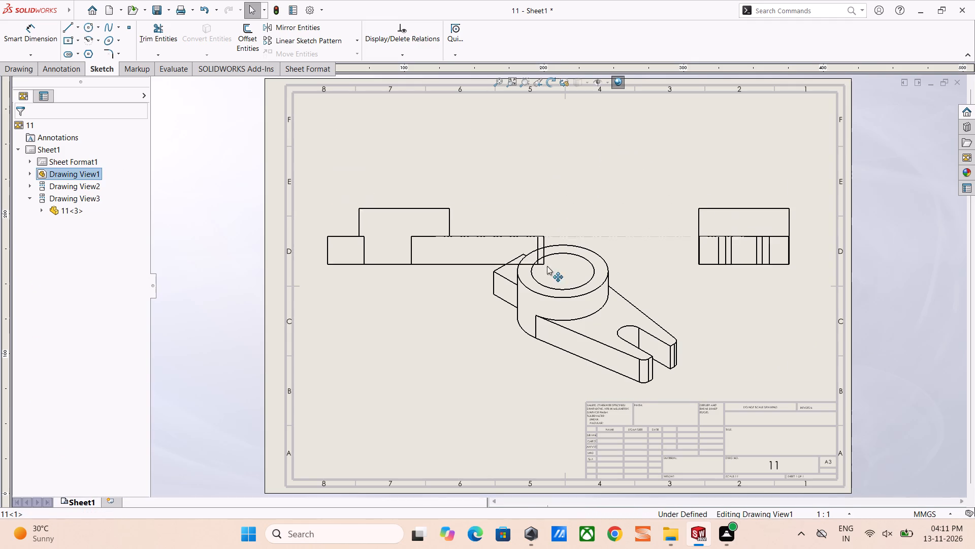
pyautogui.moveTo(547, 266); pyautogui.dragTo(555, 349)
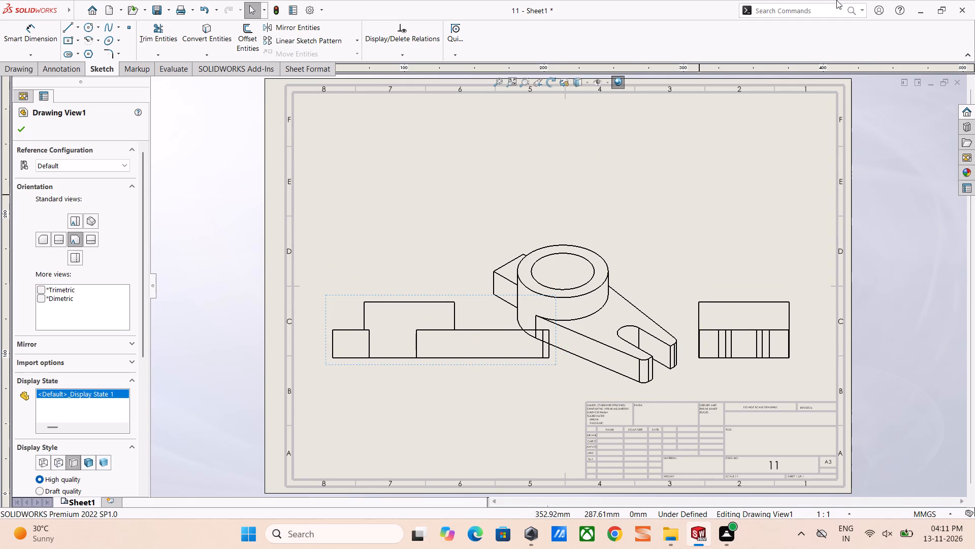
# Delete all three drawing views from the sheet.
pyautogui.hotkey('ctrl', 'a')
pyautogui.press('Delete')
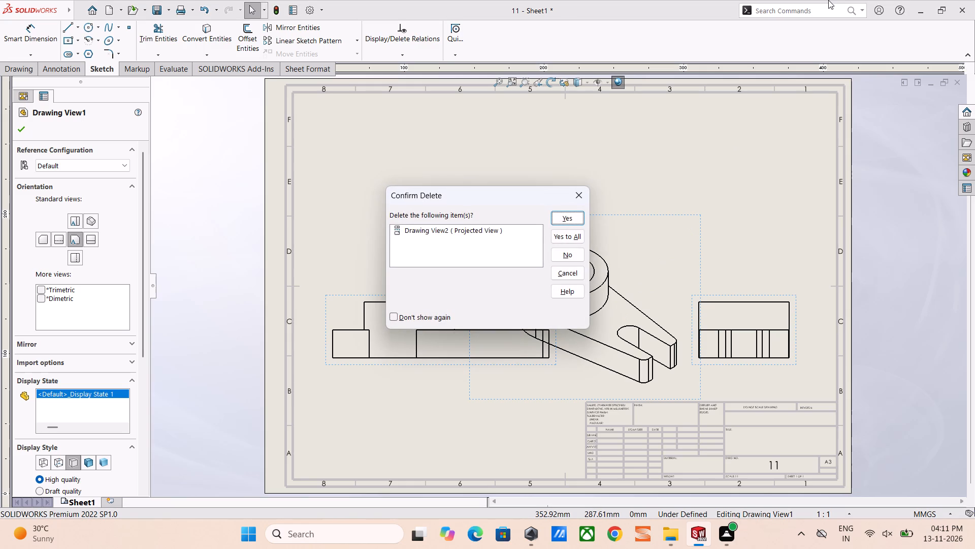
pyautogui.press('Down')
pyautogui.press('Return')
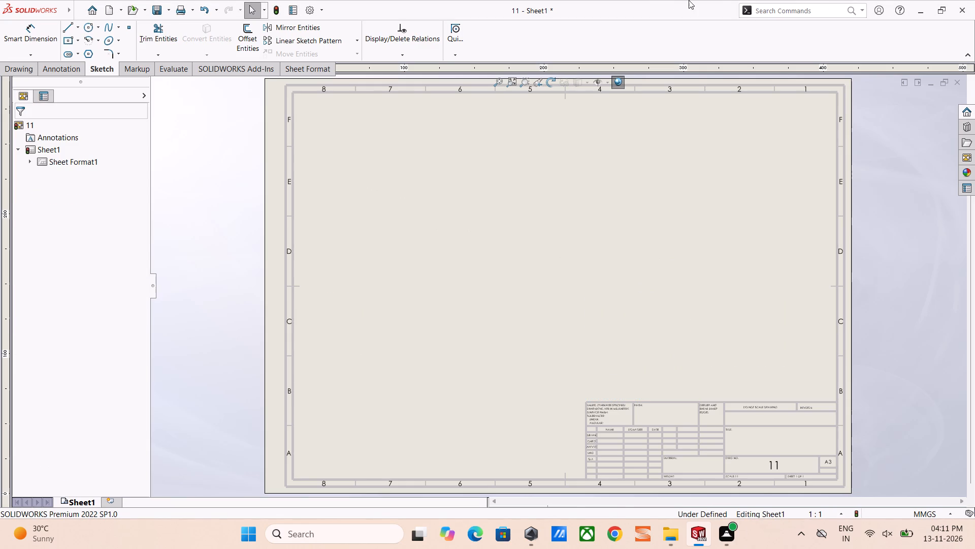
# Insert an isometric model view of part 11 from the fuji folder and position it in the sheet's upper-right area.
pyautogui.click(27, 70)
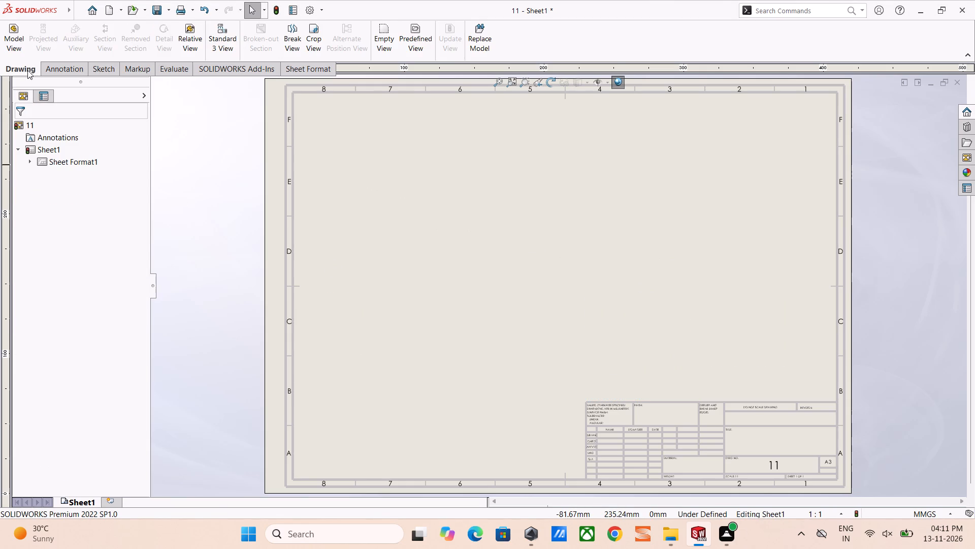
pyautogui.click(17, 52)
pyautogui.click(89, 298)
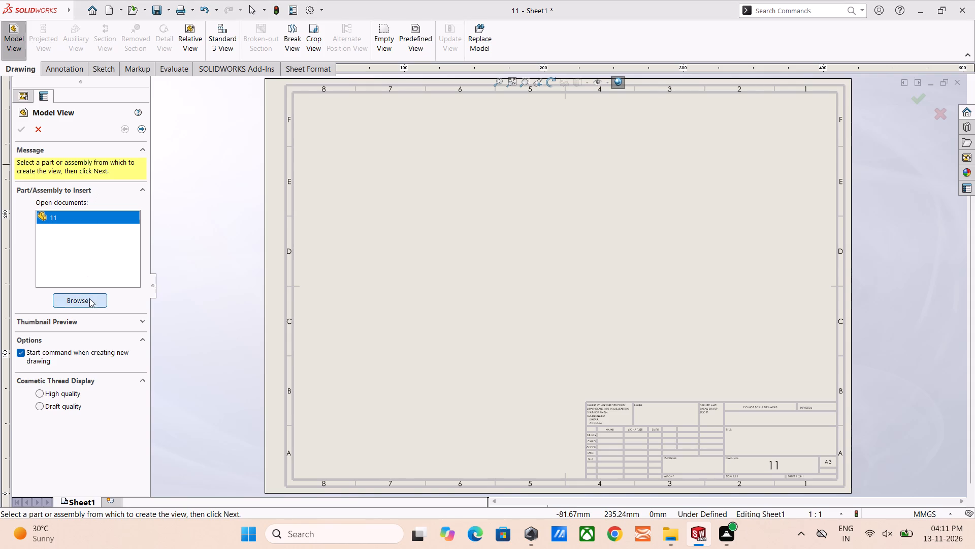
pyautogui.scroll(-6, 492, 259)
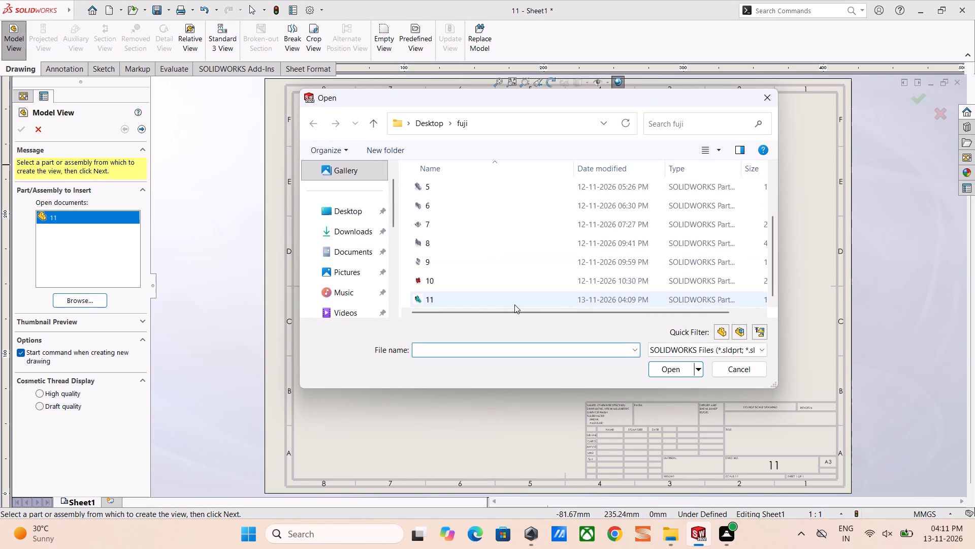
pyautogui.click(514, 304)
pyautogui.click(656, 369)
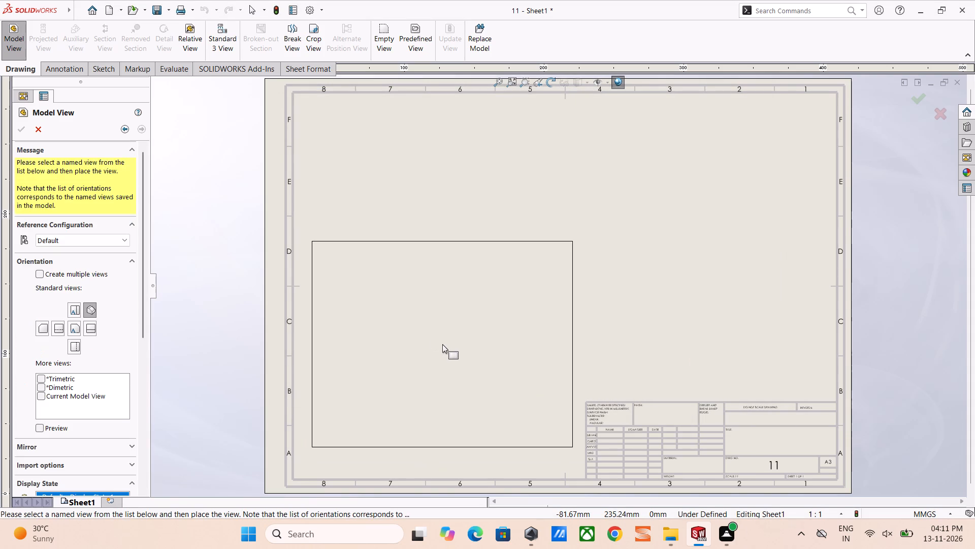
pyautogui.click(442, 344)
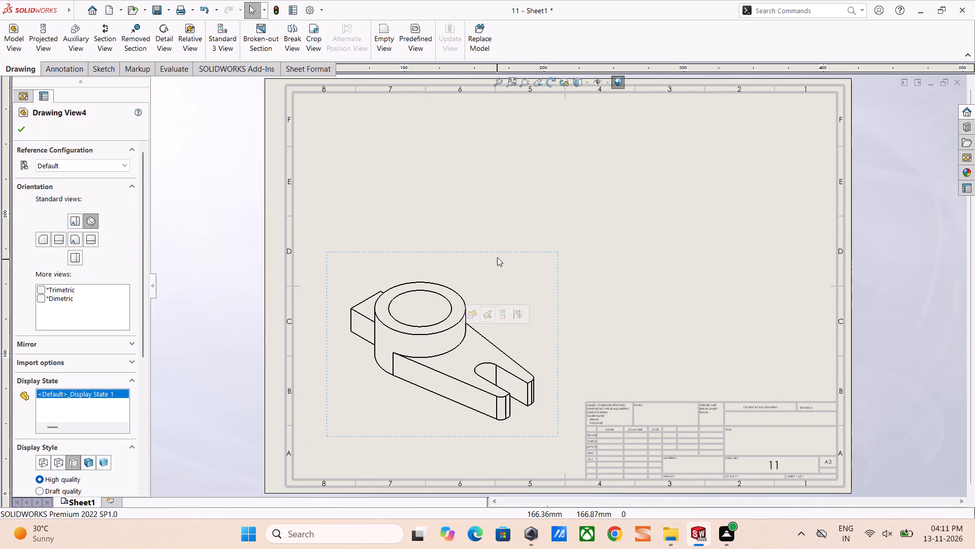
pyautogui.moveTo(497, 253); pyautogui.dragTo(765, 97)
pyautogui.click(17, 130)
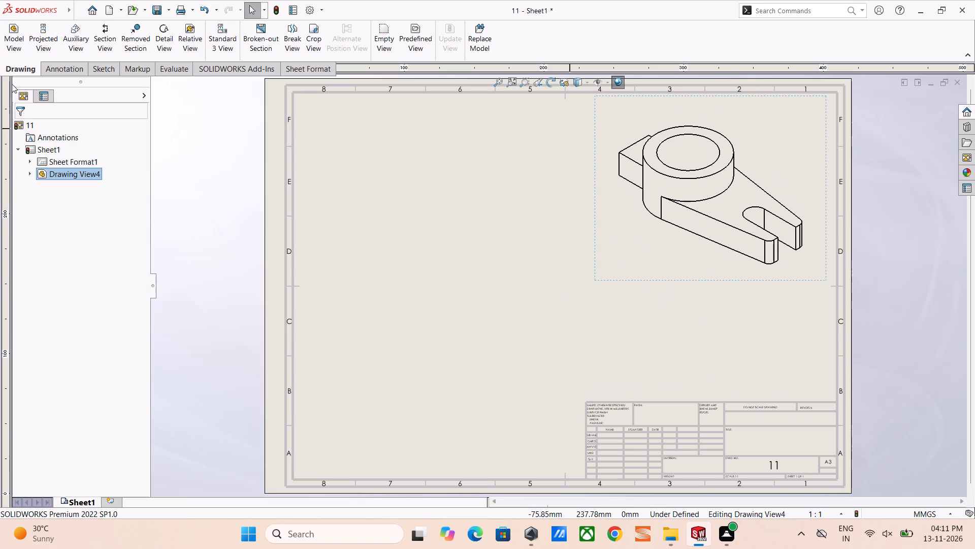
# Insert a front view of part 11 in the sheet's lower-left area, with a projected side view beside it and top view above.
pyautogui.click(6, 37)
pyautogui.click(91, 301)
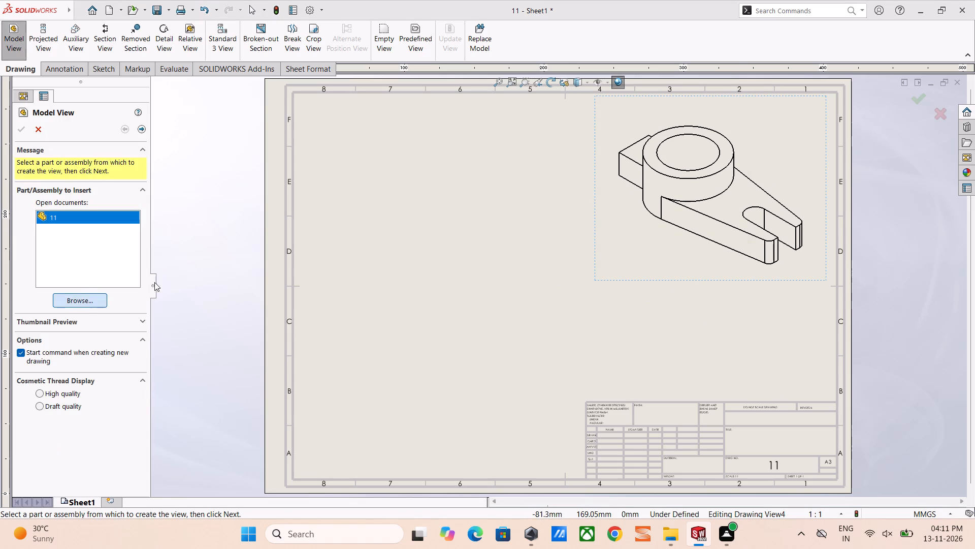
pyautogui.scroll(-6, 494, 252)
pyautogui.click(468, 302)
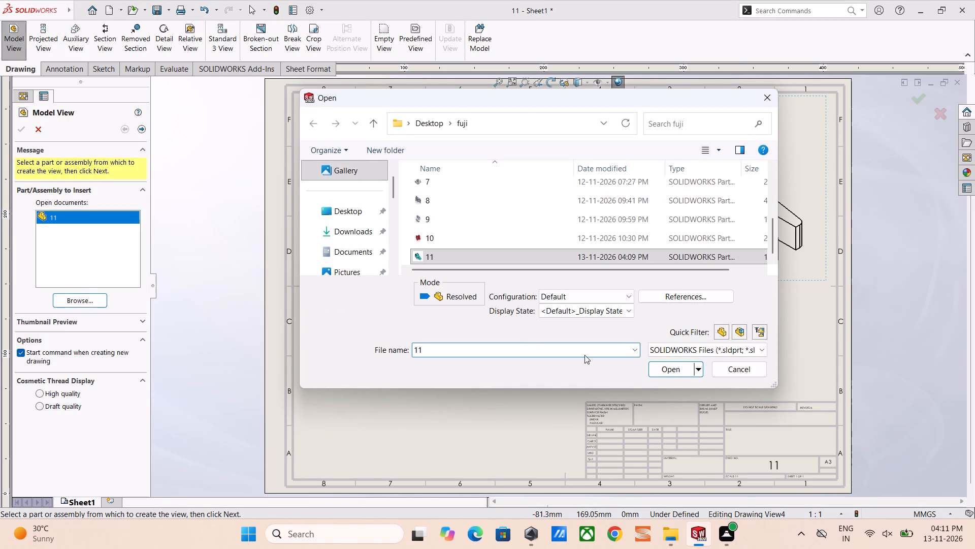
pyautogui.click(669, 371)
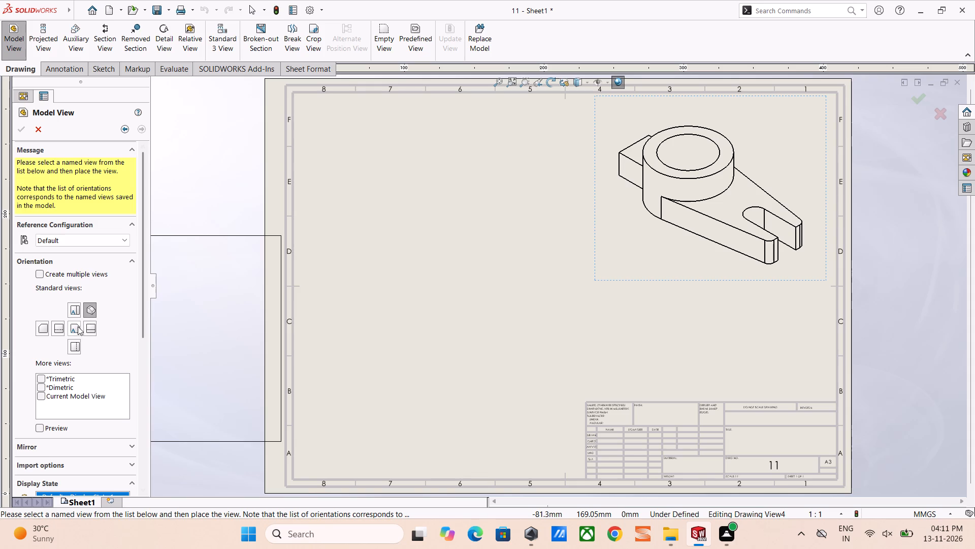
pyautogui.click(78, 326)
pyautogui.click(421, 342)
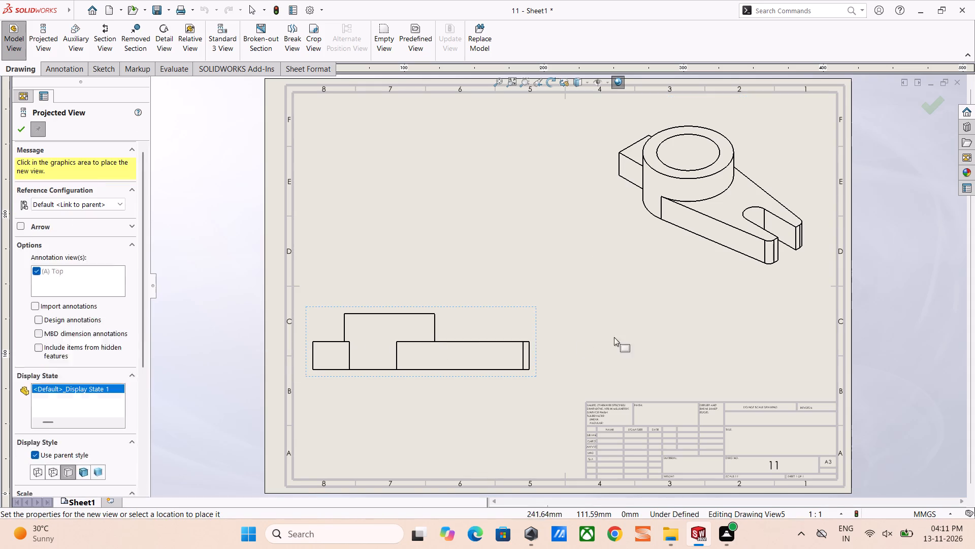
pyautogui.click(712, 336)
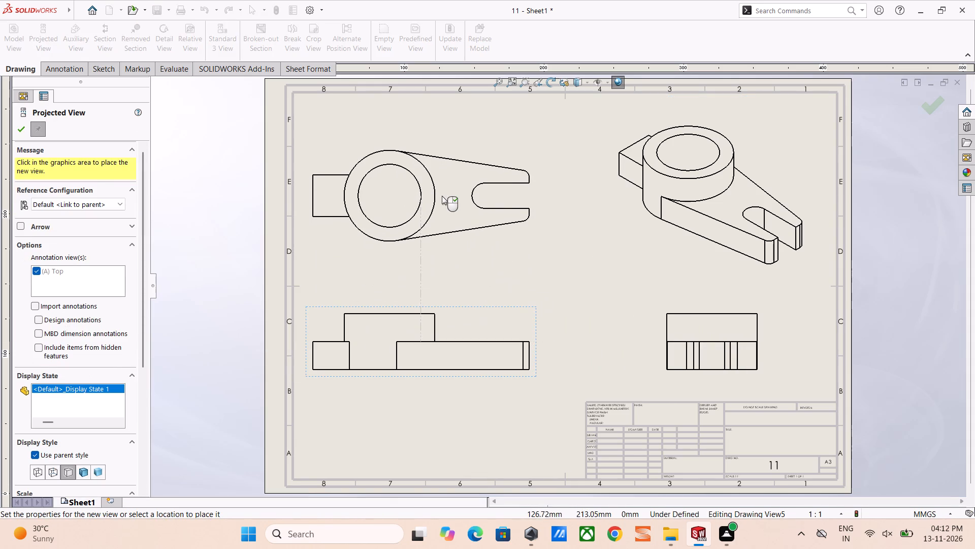
pyautogui.click(442, 196)
pyautogui.click(21, 127)
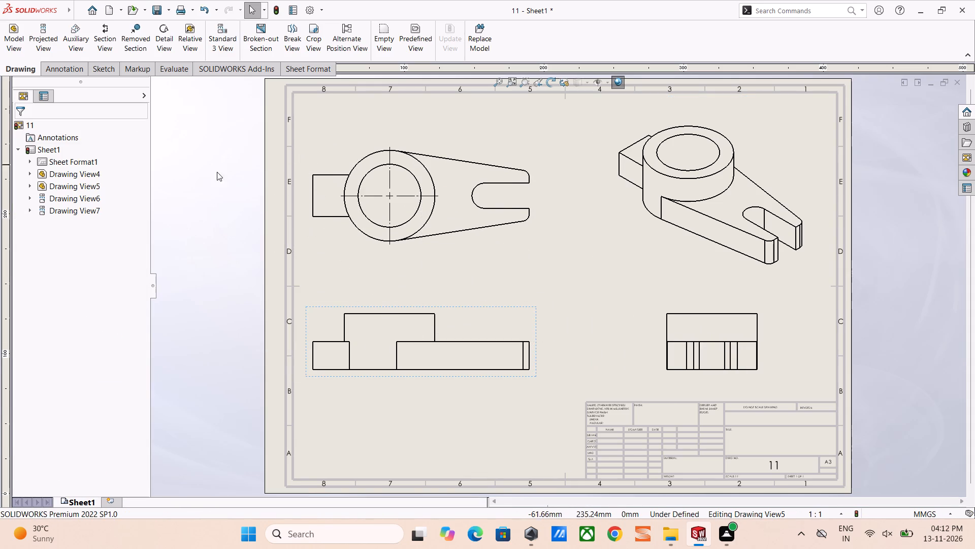
# Shift the aligned top and front views slightly to the right, away from the sheet's left border.
pyautogui.scroll(3, 321, 191)
pyautogui.scroll(-3, 499, 232)
pyautogui.moveTo(499, 202); pyautogui.dragTo(520, 201)
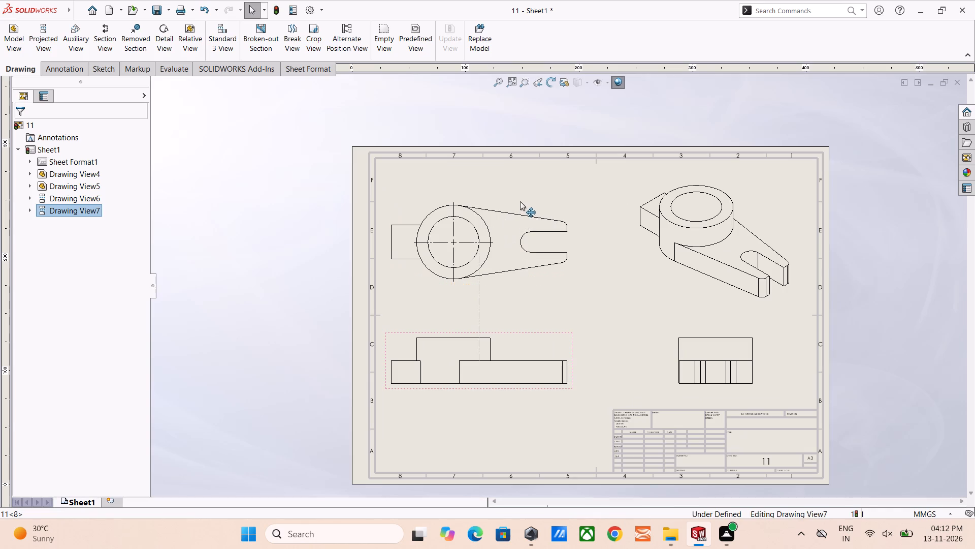
pyautogui.moveTo(520, 201); pyautogui.dragTo(539, 207)
pyautogui.moveTo(573, 337); pyautogui.dragTo(580, 339)
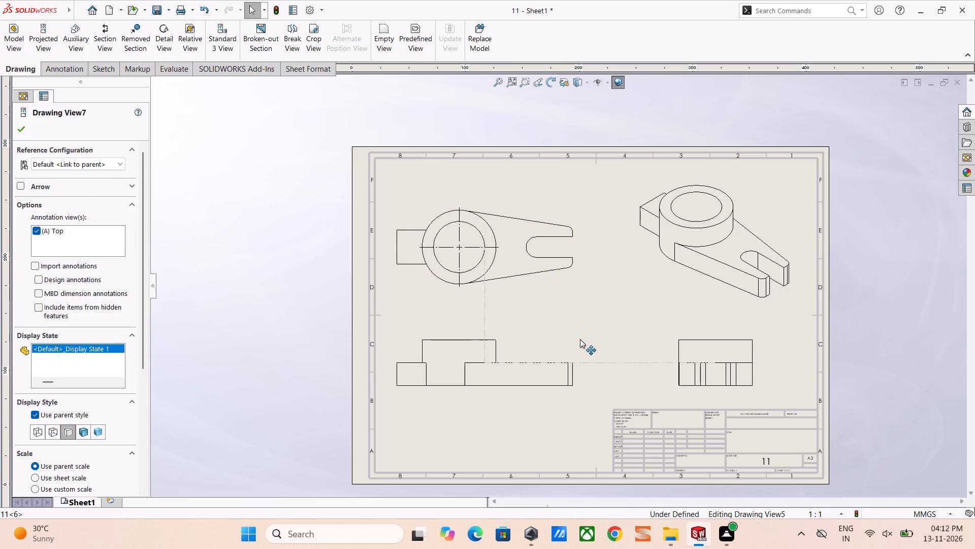
pyautogui.moveTo(580, 339); pyautogui.dragTo(595, 342)
pyautogui.click(333, 228)
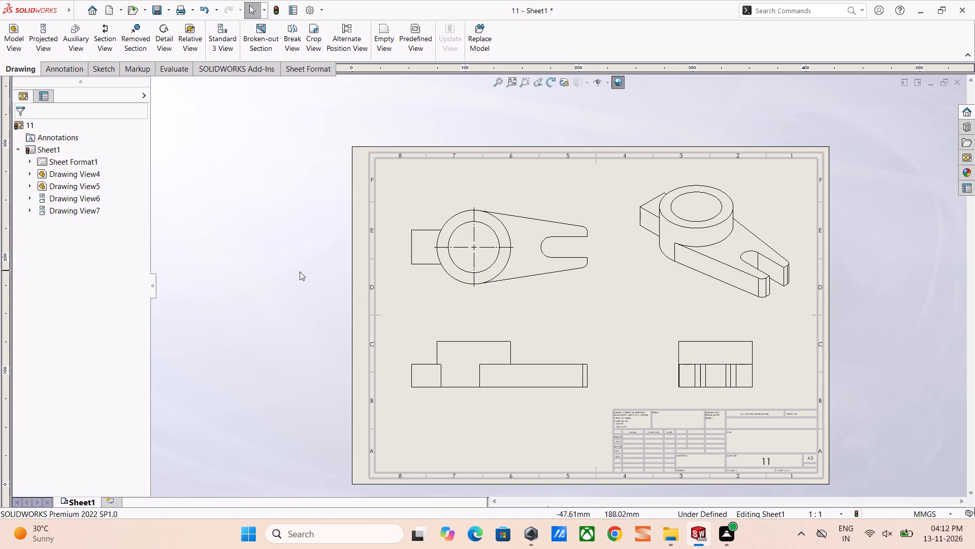
# In the top view, dimension the rectangular tab's width and the distance from its outer end to the hole centre.
pyautogui.moveTo(300, 272); pyautogui.dragTo(308, 188, button='right')
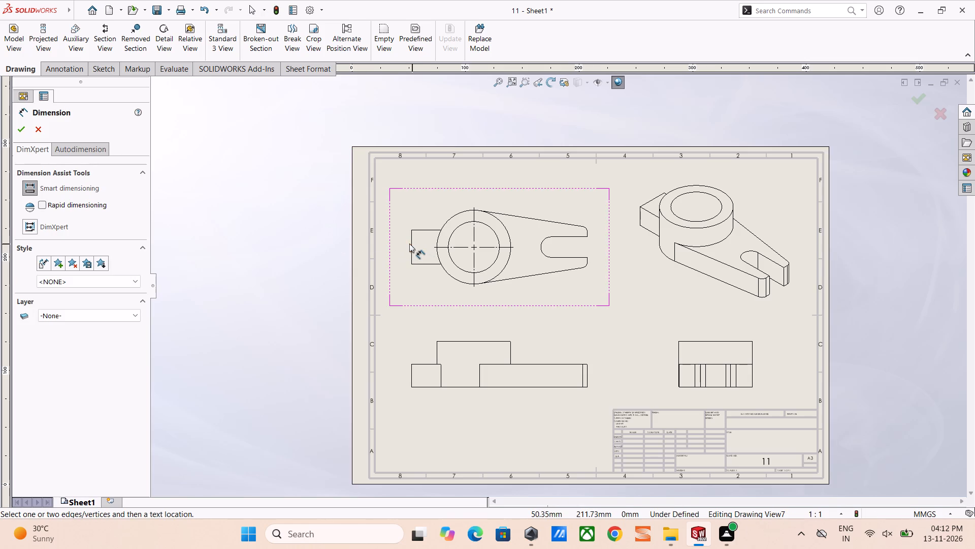
pyautogui.click(410, 244)
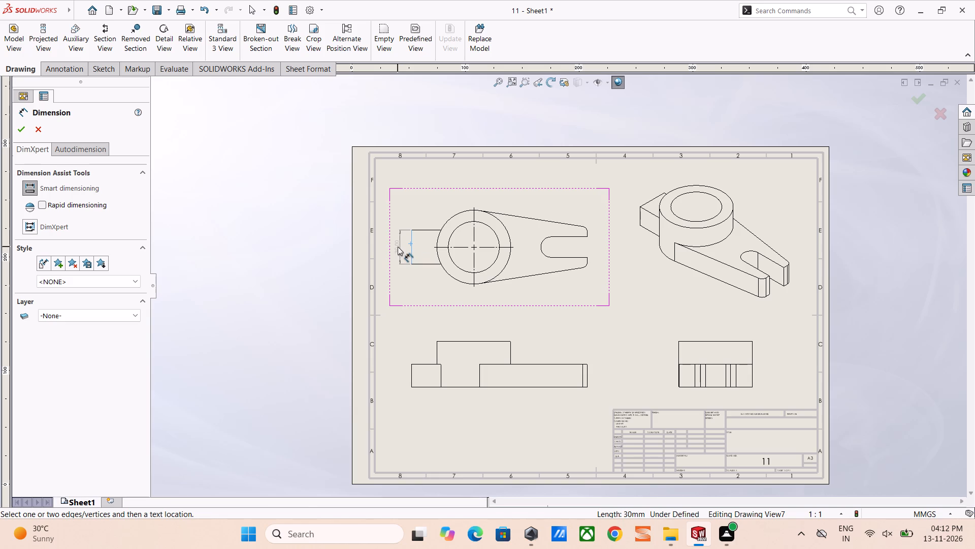
pyautogui.click(398, 247)
pyautogui.click(422, 231)
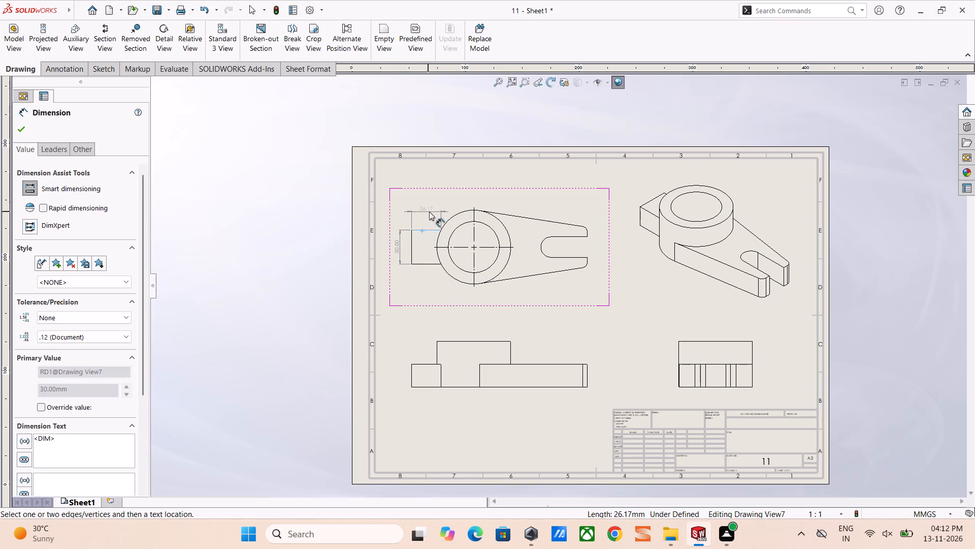
pyautogui.press('Escape')
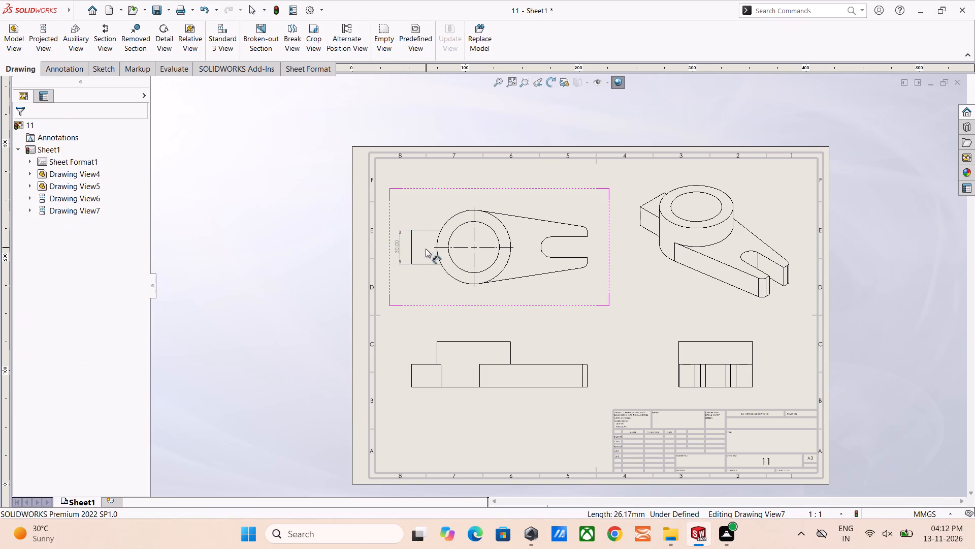
pyautogui.click(413, 240)
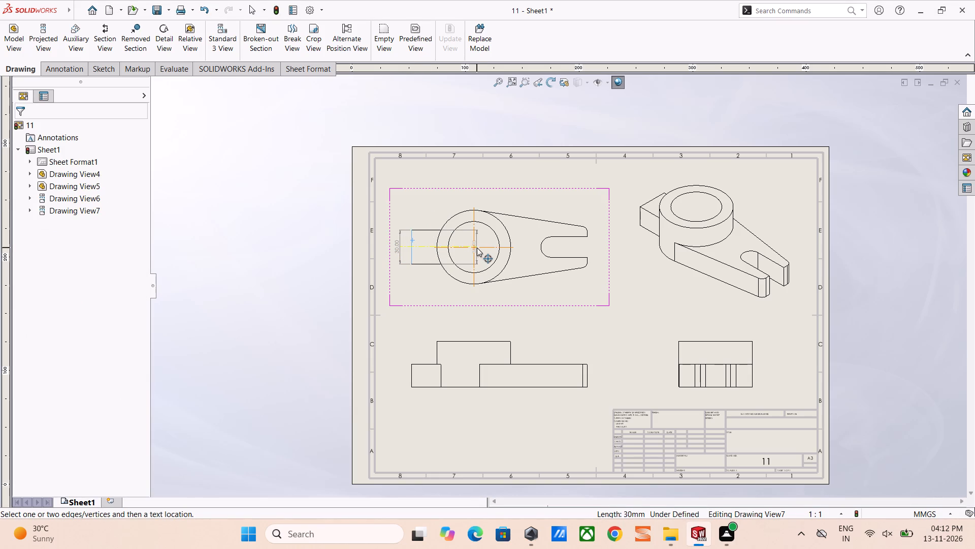
pyautogui.click(492, 264)
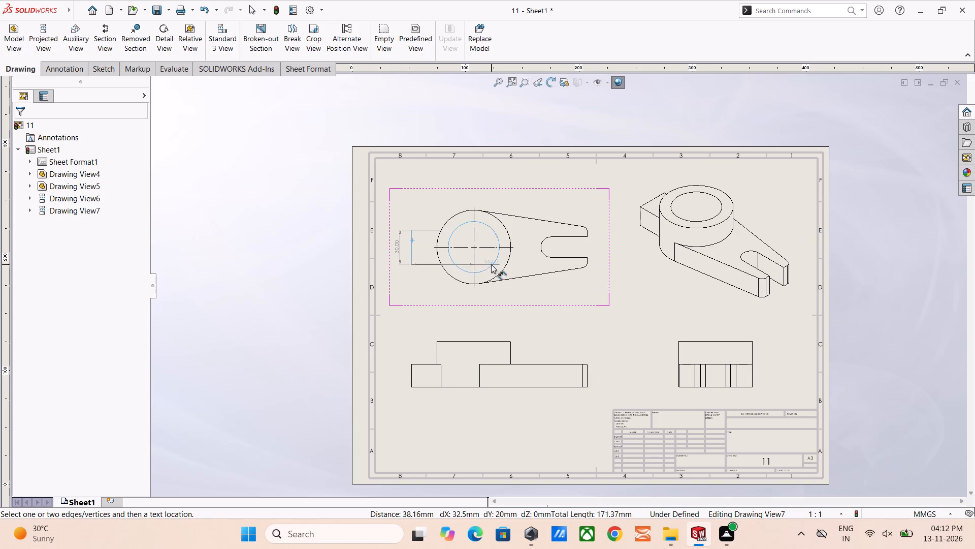
pyautogui.click(445, 300)
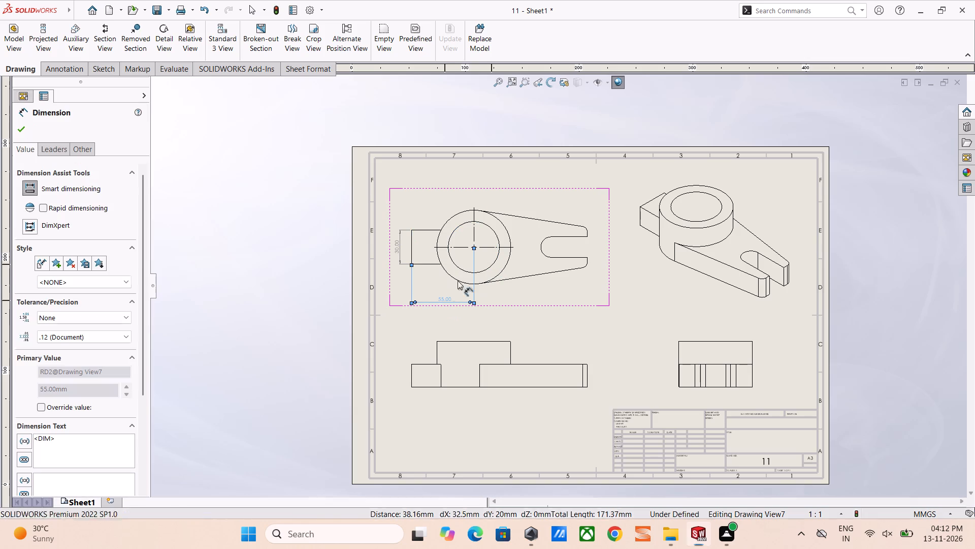
# Dimension the diameters of the boss's outer circle and its inner hole in the top view.
pyautogui.click(501, 222)
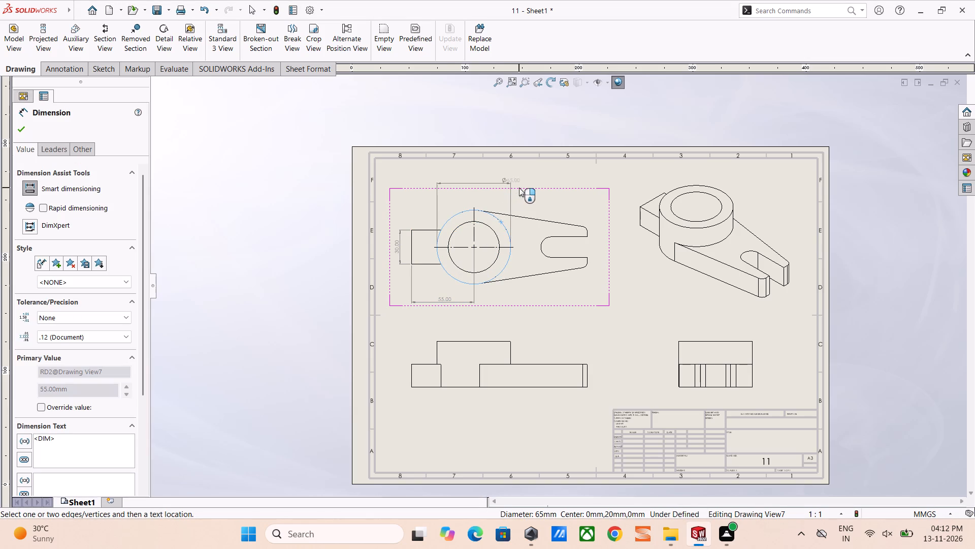
pyautogui.click(523, 187)
pyautogui.click(497, 259)
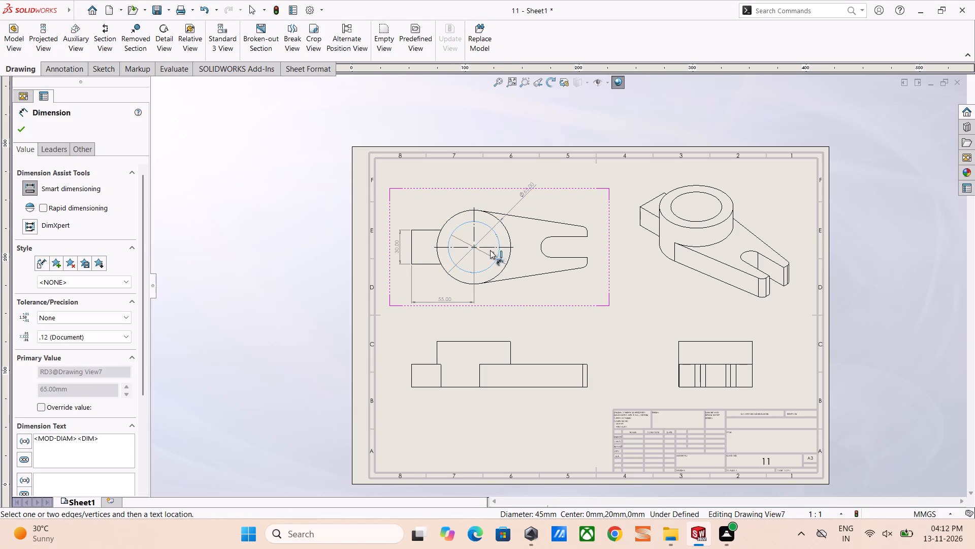
pyautogui.click(446, 194)
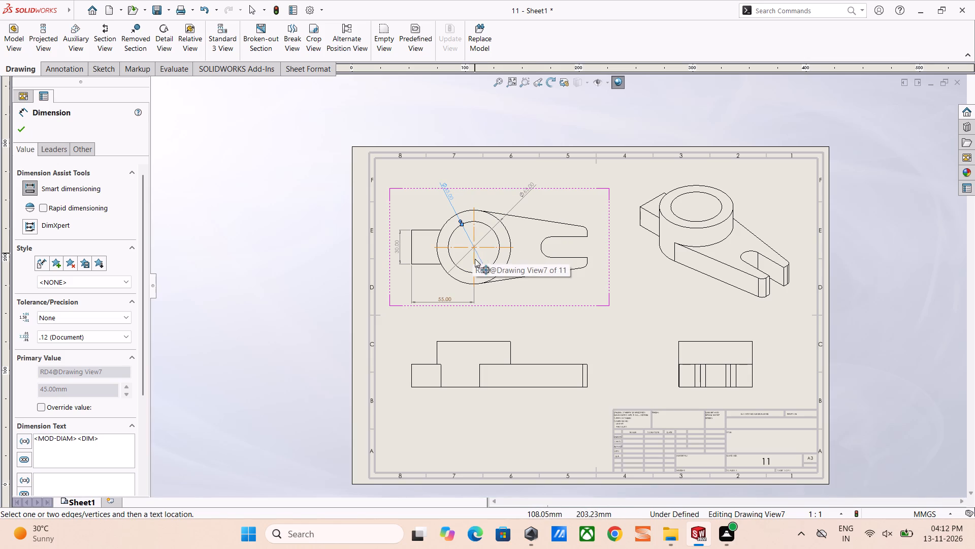
# Dimension the horizontal distance from the hole centre to the fork's open end, in line with the tab distance dimension.
pyautogui.click(482, 271)
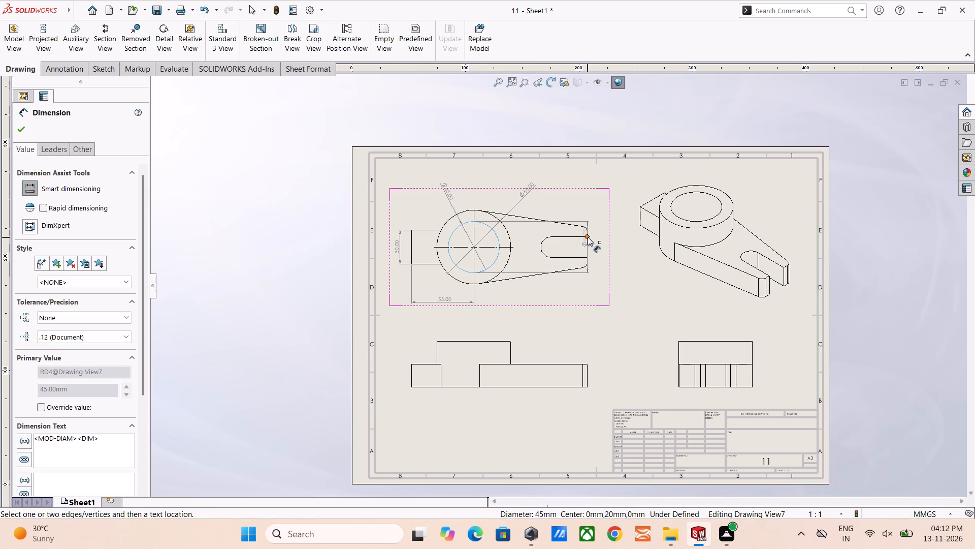
pyautogui.click(588, 234)
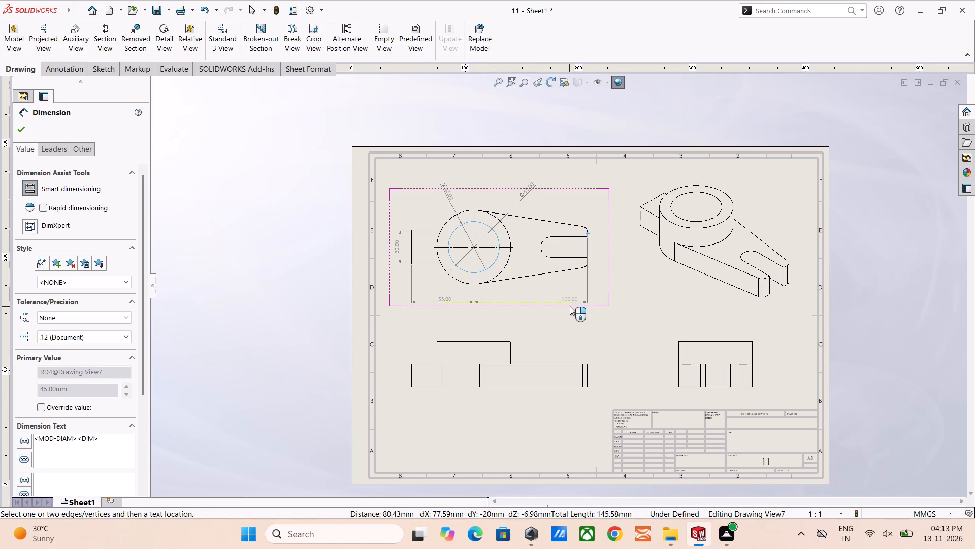
pyautogui.click(570, 306)
# Dimension the fork slot's width and the radius of the fork's lower rounded outer corner in the top view.
pyautogui.scroll(-4, 589, 273)
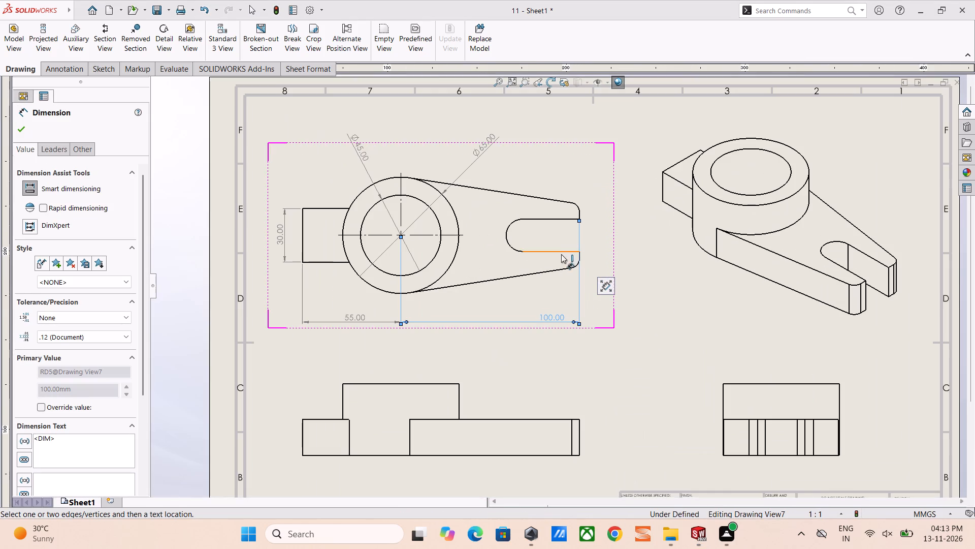
pyautogui.click(559, 251)
pyautogui.click(560, 219)
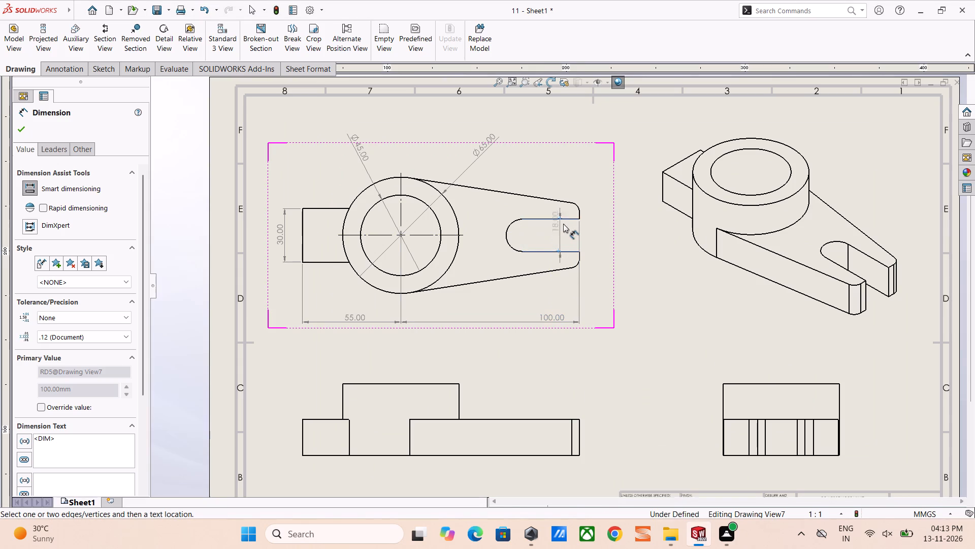
pyautogui.click(600, 231)
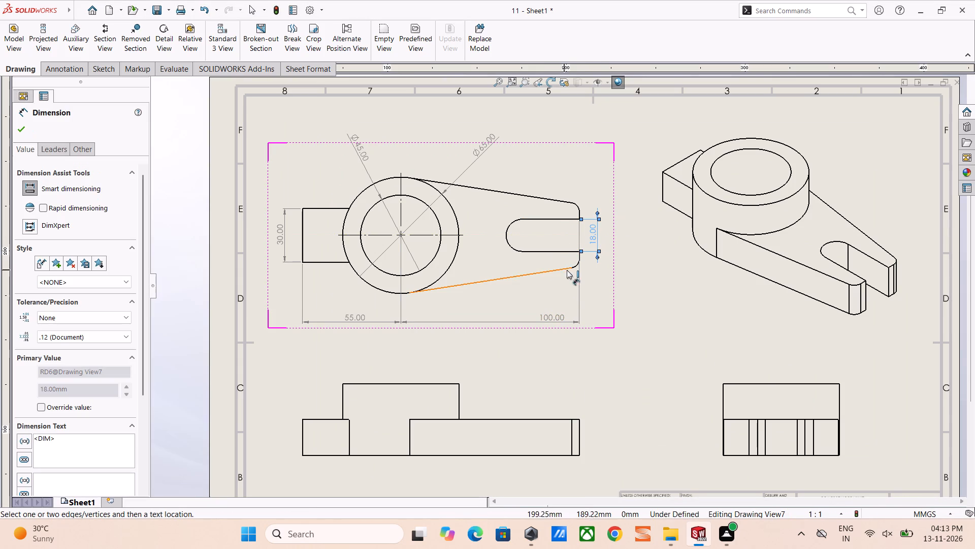
pyautogui.click(578, 264)
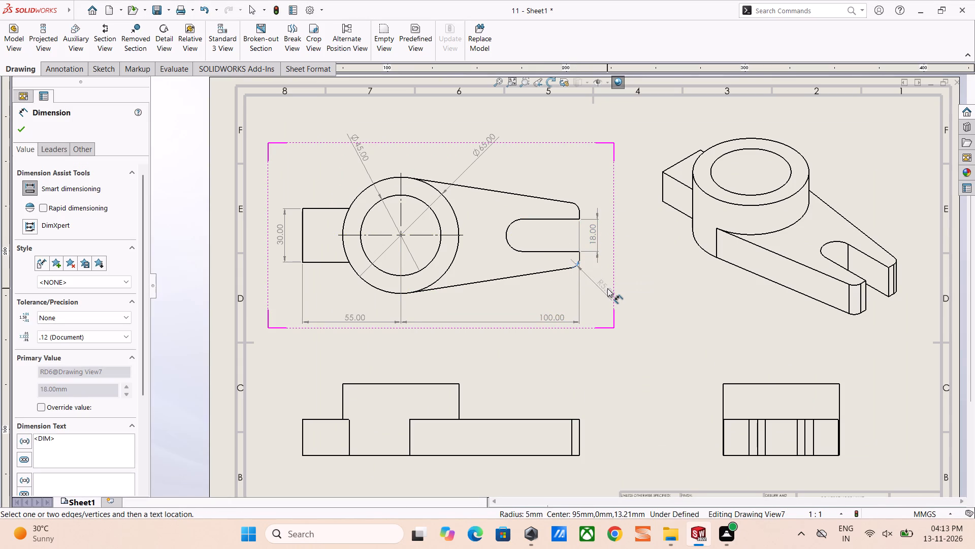
pyautogui.click(607, 288)
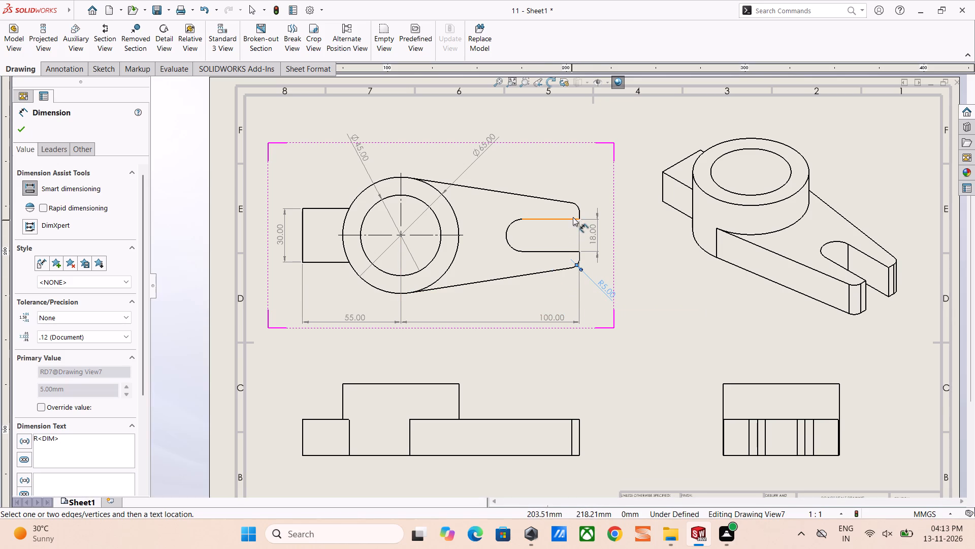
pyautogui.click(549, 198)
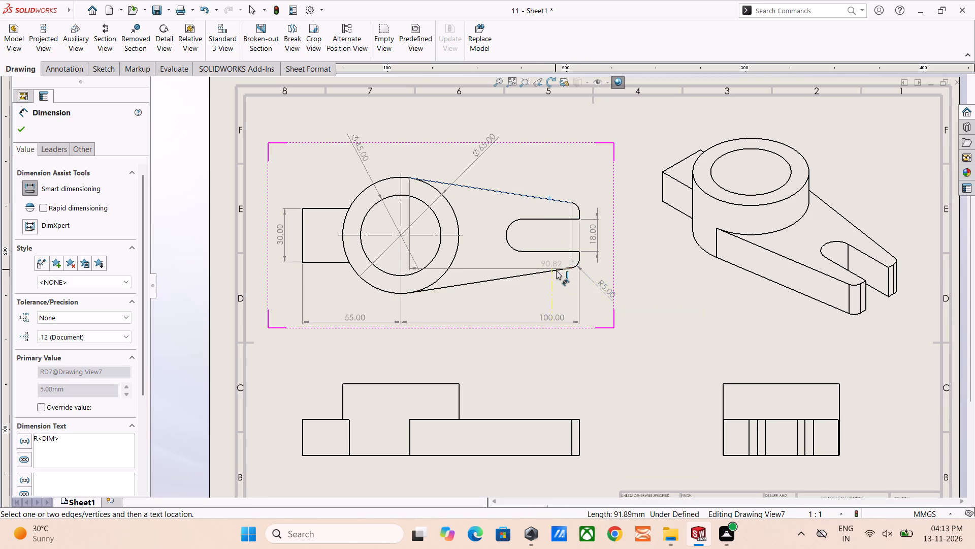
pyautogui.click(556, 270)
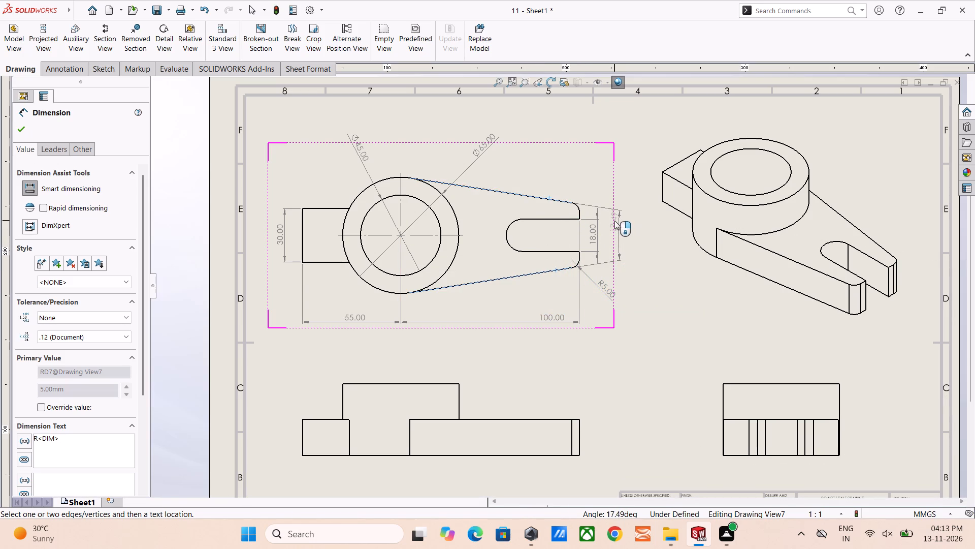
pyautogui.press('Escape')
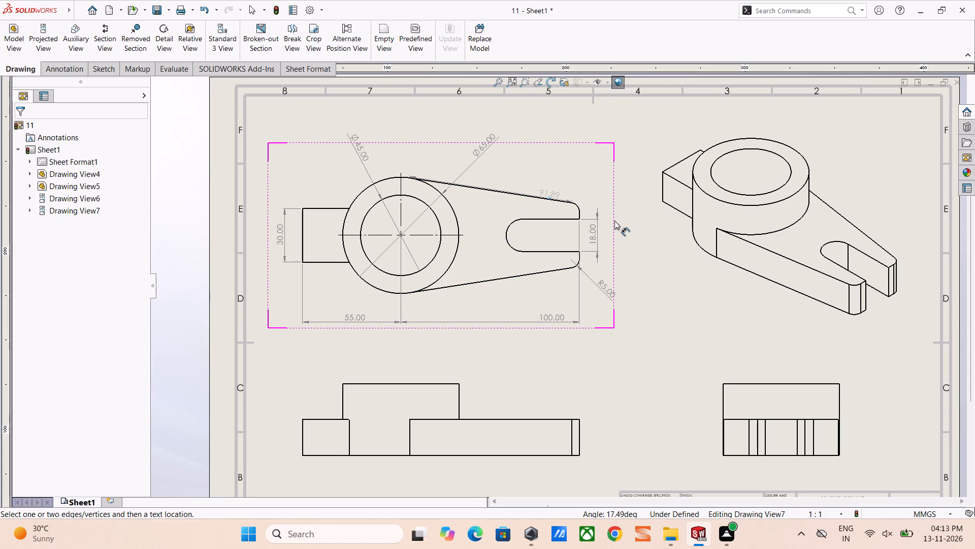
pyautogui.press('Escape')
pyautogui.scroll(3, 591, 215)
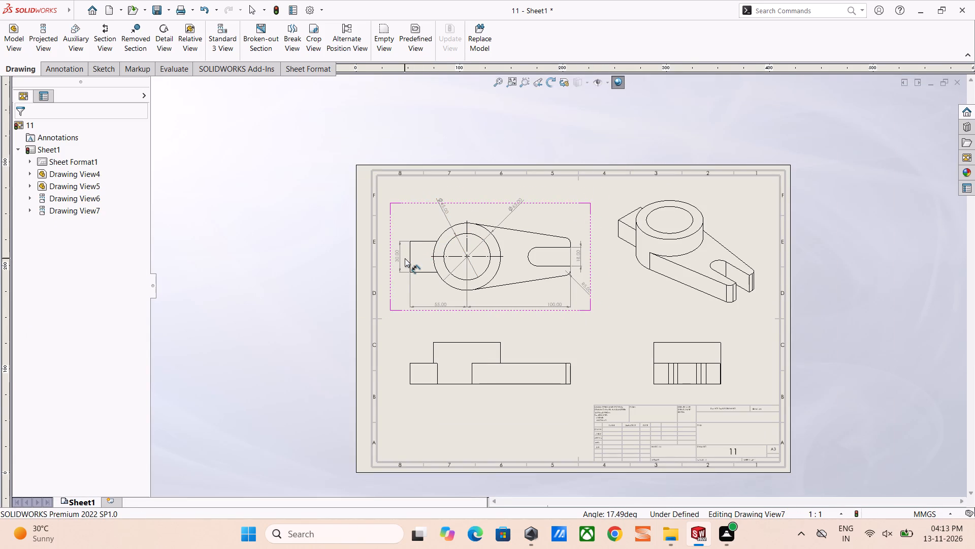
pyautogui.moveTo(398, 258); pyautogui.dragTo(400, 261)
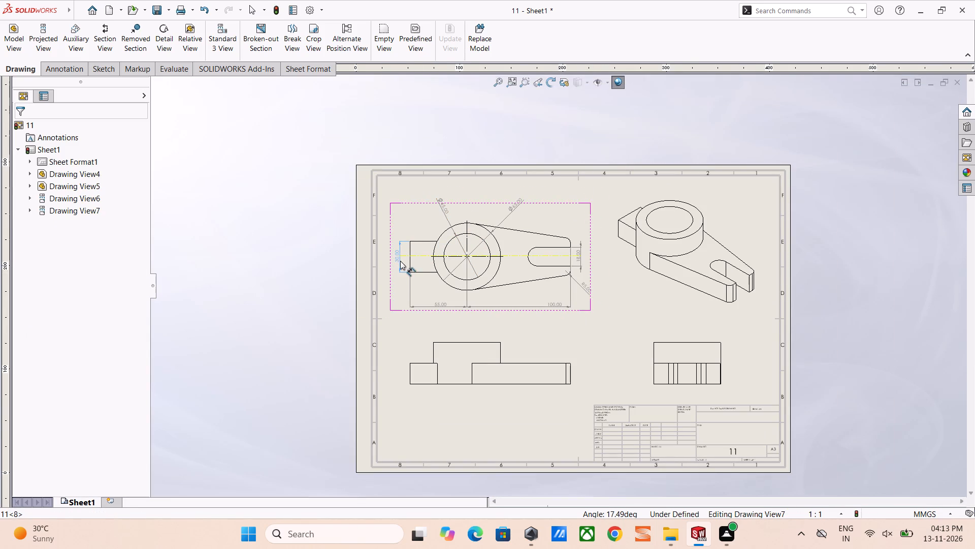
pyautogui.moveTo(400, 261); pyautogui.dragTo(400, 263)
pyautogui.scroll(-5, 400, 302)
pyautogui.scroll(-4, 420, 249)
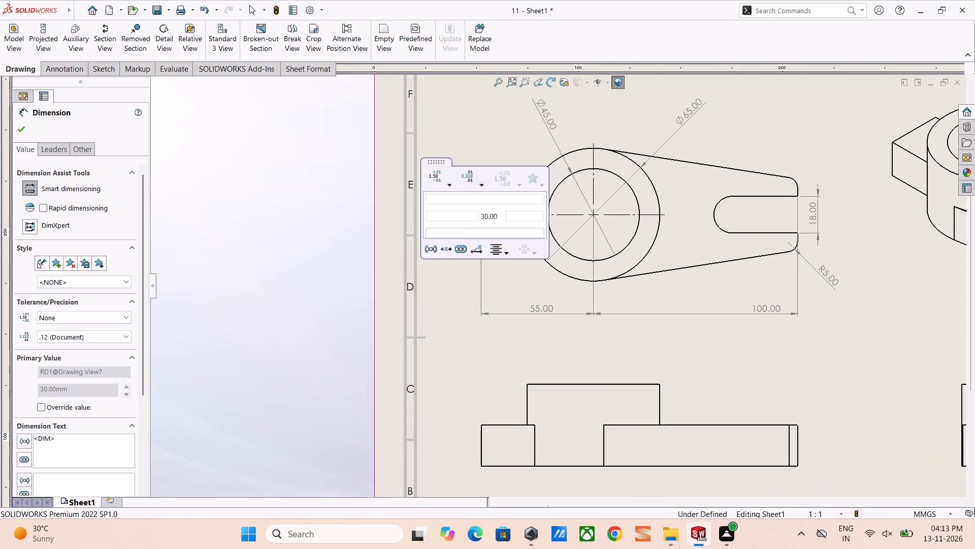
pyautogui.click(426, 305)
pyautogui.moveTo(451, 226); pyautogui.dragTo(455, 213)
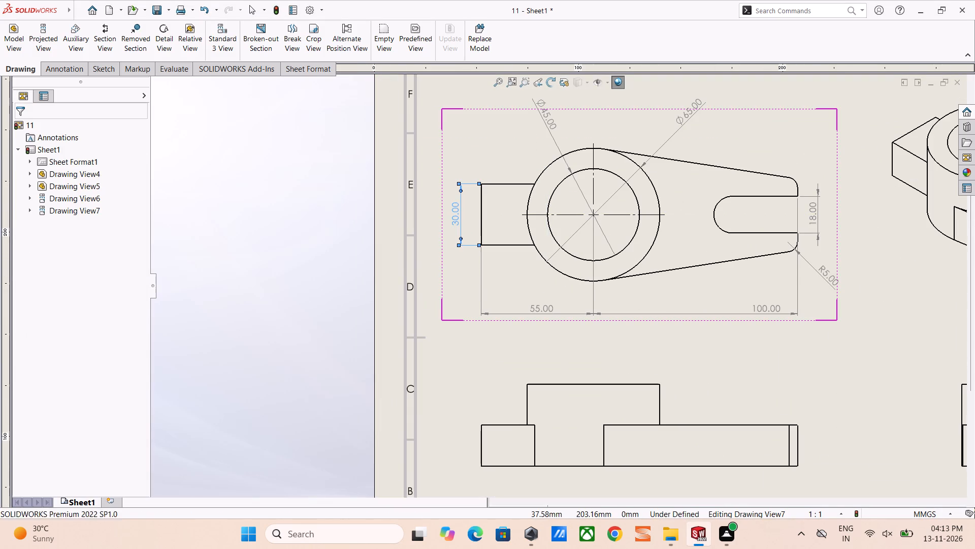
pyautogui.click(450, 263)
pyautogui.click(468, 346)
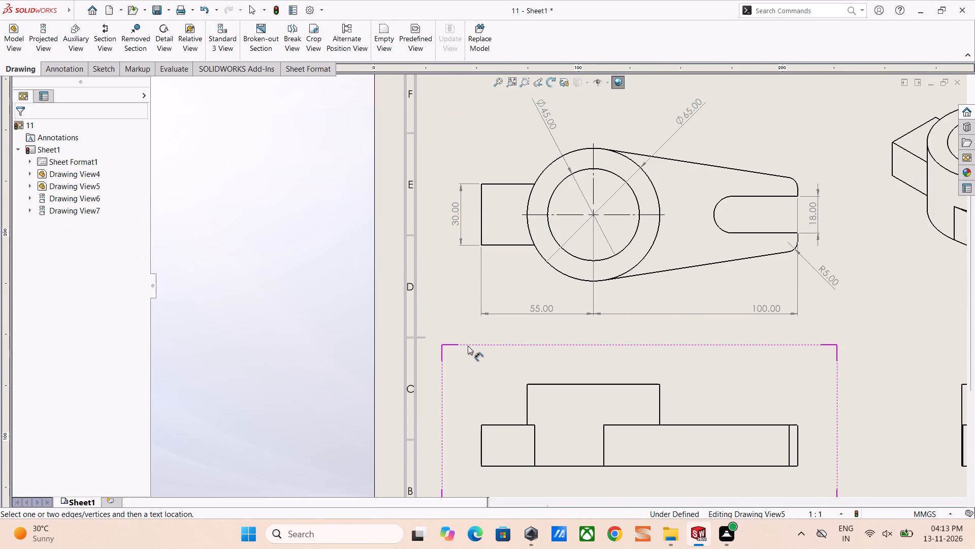
# In the front view, dimension the thickness of the tab at its outer end and of the fork arm at its open end.
pyautogui.scroll(2, 503, 386)
pyautogui.scroll(-2, 527, 398)
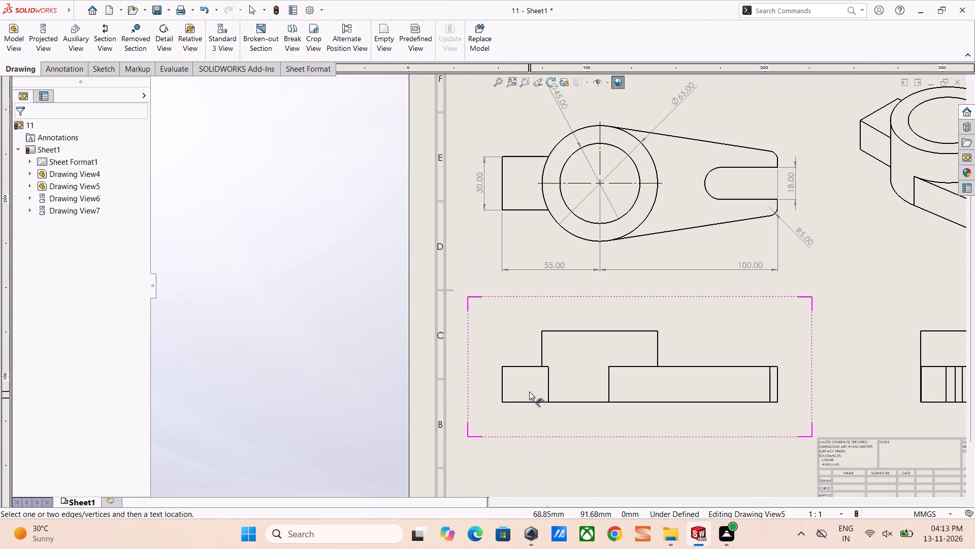
pyautogui.click(501, 379)
pyautogui.click(481, 383)
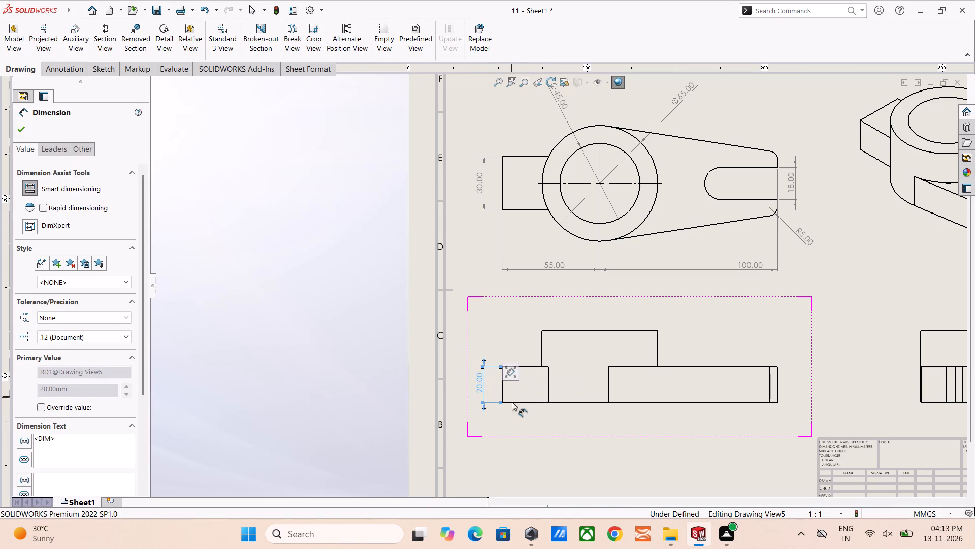
pyautogui.click(524, 423)
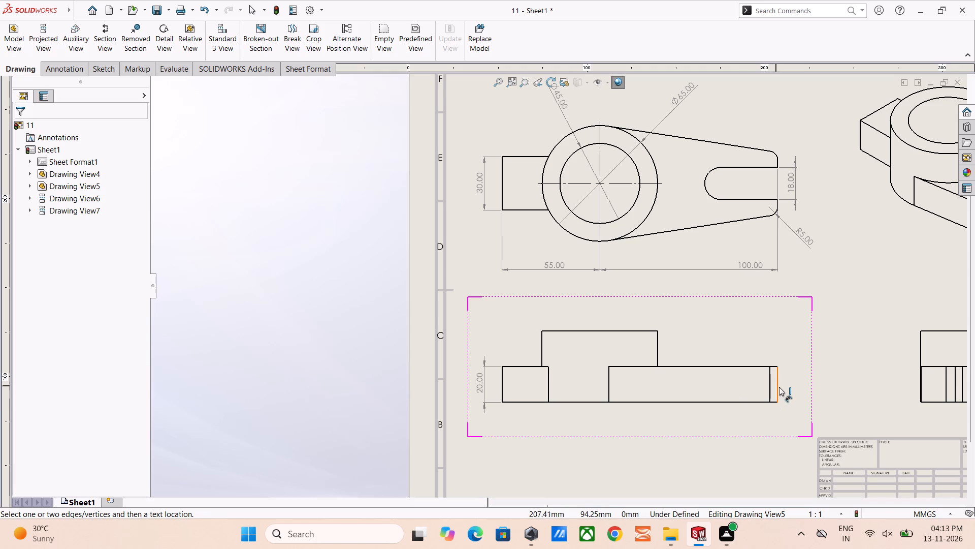
pyautogui.click(779, 387)
pyautogui.click(805, 385)
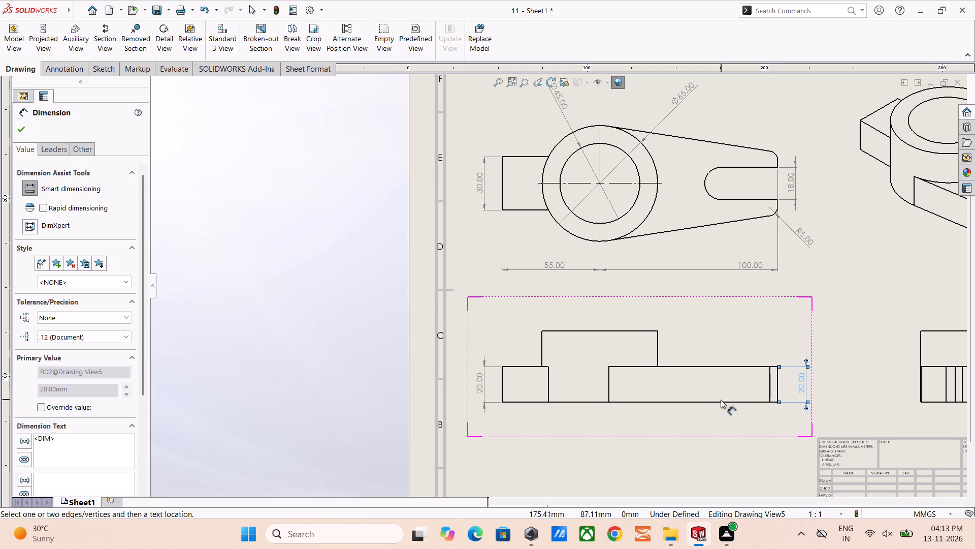
# Dimension the overall height from the base edge to the boss's top edge in the front view, placed outside the fork thickness dimension.
pyautogui.moveTo(616, 331); pyautogui.dragTo(617, 327)
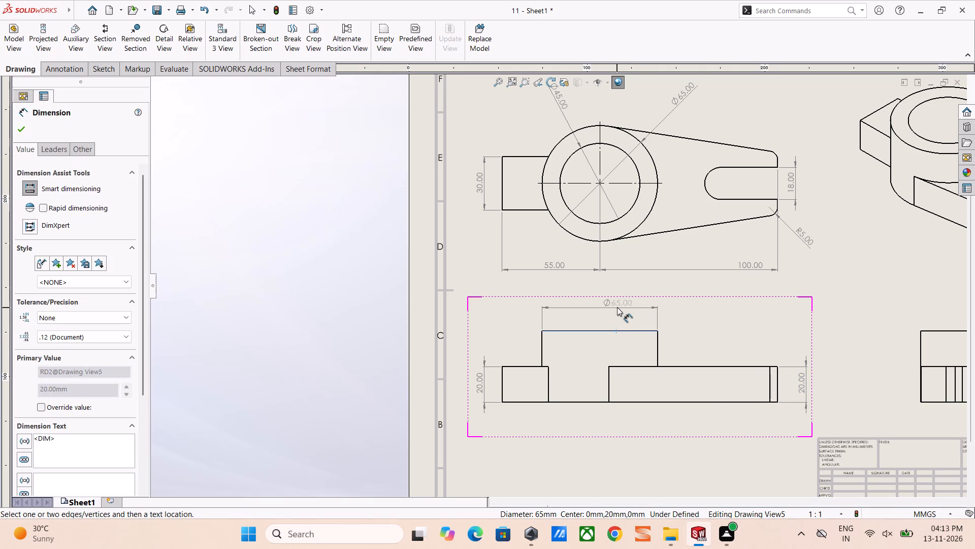
pyautogui.press('Escape')
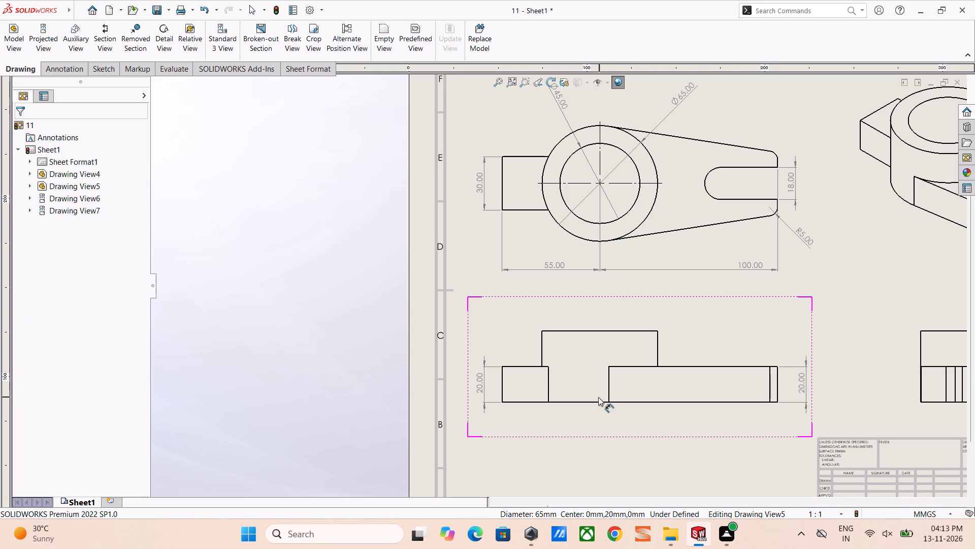
pyautogui.moveTo(594, 402); pyautogui.dragTo(593, 392)
pyautogui.click(606, 330)
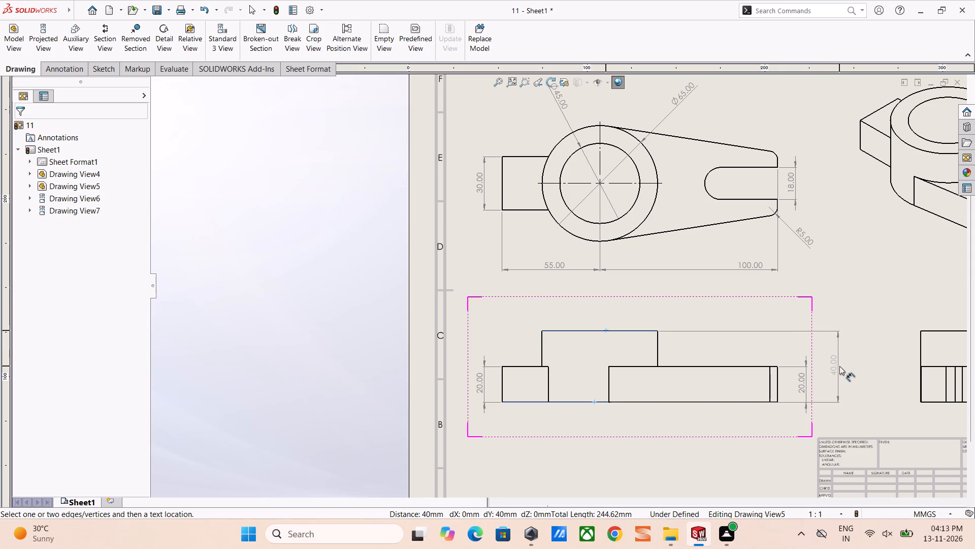
pyautogui.click(839, 366)
pyautogui.scroll(5, 892, 357)
pyautogui.scroll(-5, 818, 353)
pyautogui.scroll(-4, 654, 345)
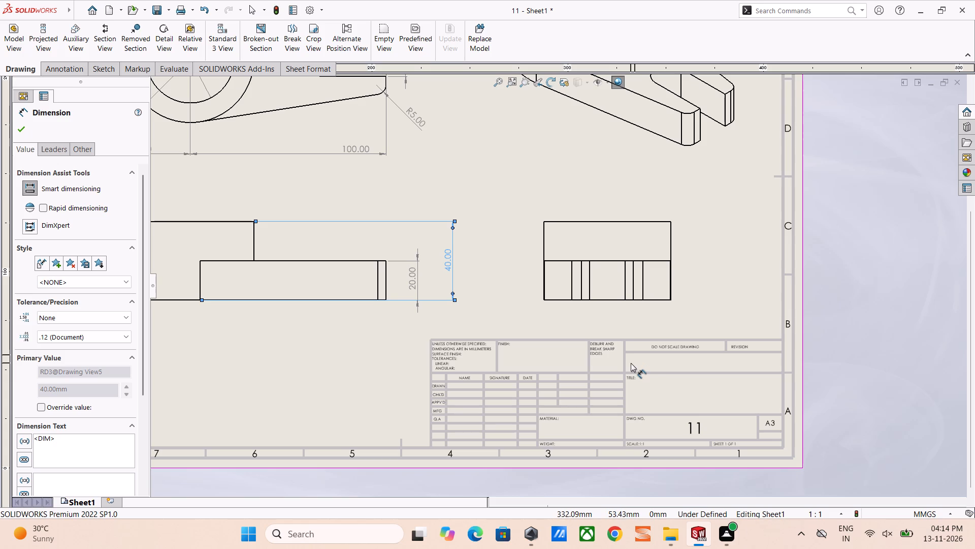
pyautogui.scroll(3, 435, 324)
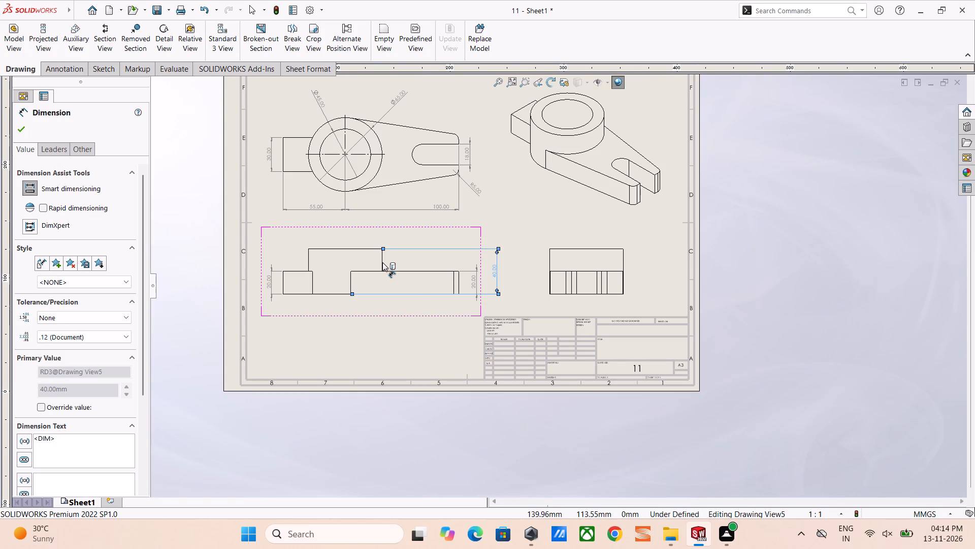
pyautogui.press('Escape')
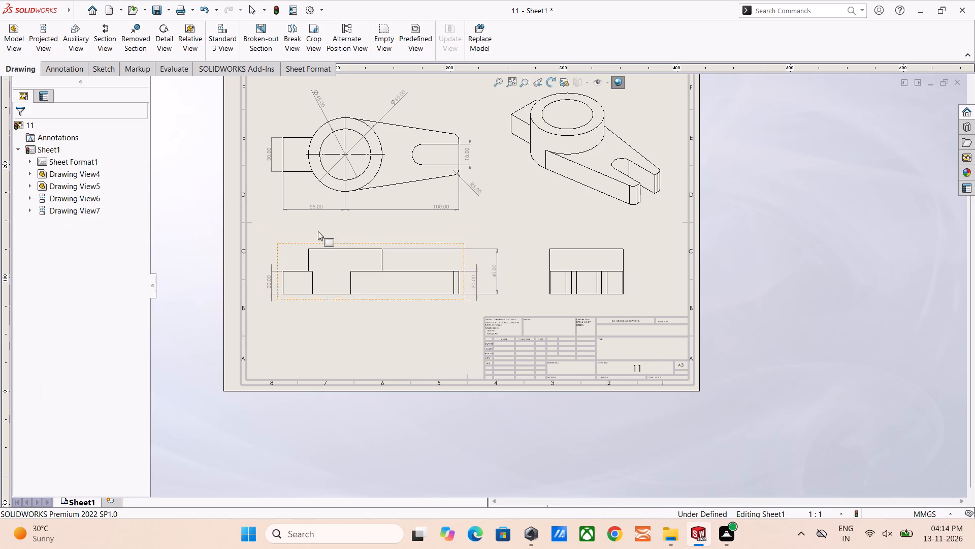
# Delete the 55 mm and 100 mm horizontal dimensions below the top view.
pyautogui.moveTo(320, 208); pyautogui.dragTo(315, 218)
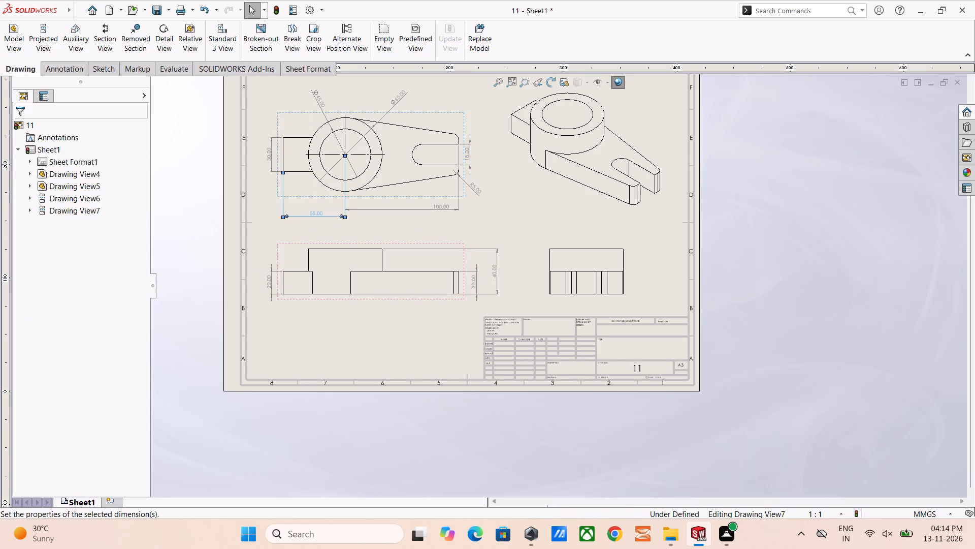
pyautogui.press('Delete')
pyautogui.moveTo(436, 207); pyautogui.dragTo(434, 215)
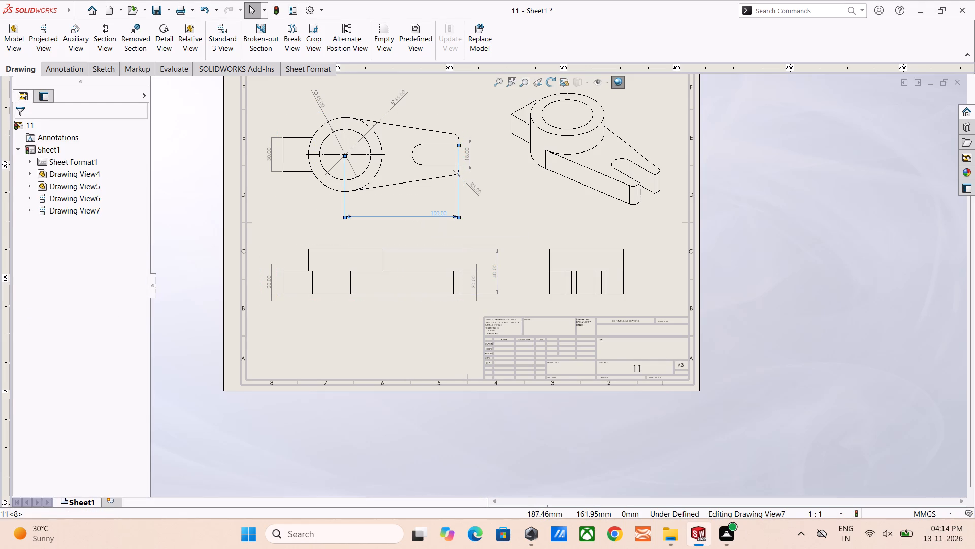
pyautogui.press('Delete')
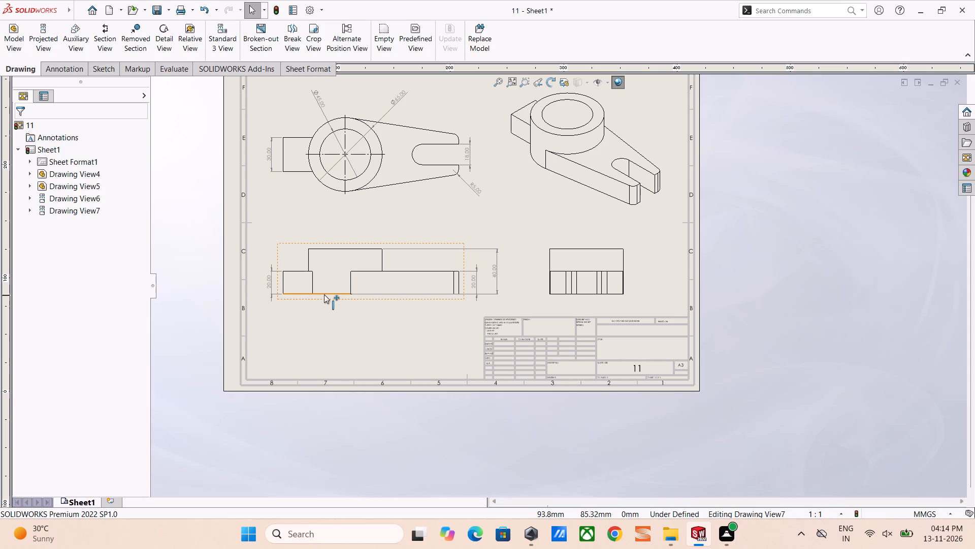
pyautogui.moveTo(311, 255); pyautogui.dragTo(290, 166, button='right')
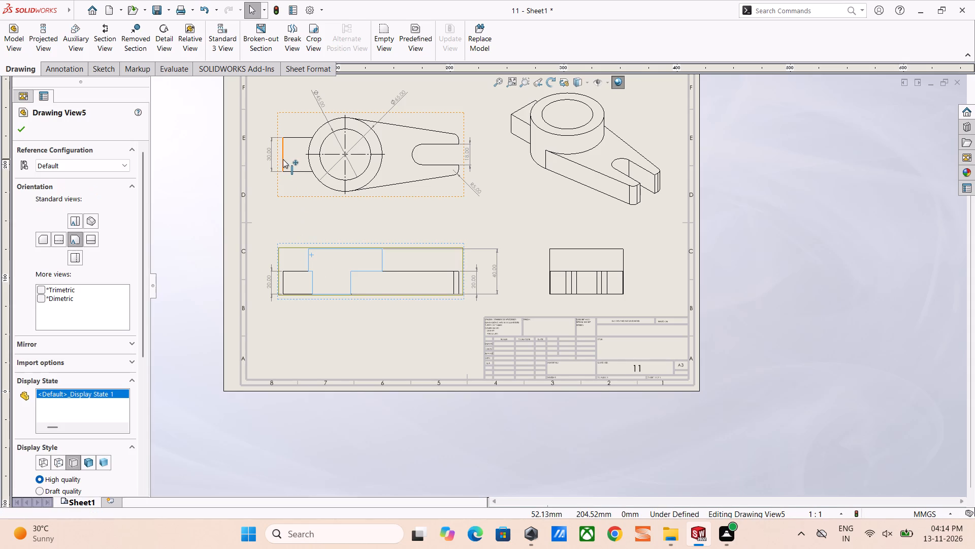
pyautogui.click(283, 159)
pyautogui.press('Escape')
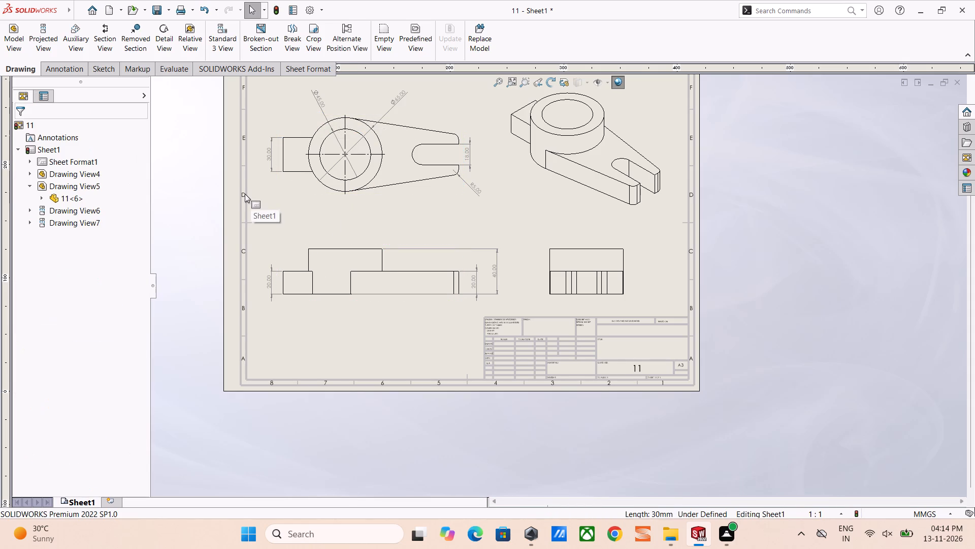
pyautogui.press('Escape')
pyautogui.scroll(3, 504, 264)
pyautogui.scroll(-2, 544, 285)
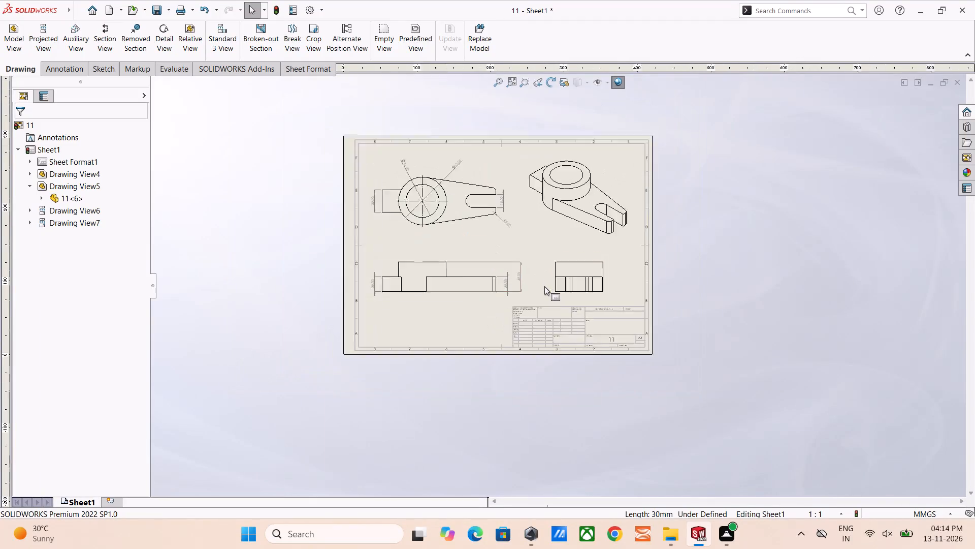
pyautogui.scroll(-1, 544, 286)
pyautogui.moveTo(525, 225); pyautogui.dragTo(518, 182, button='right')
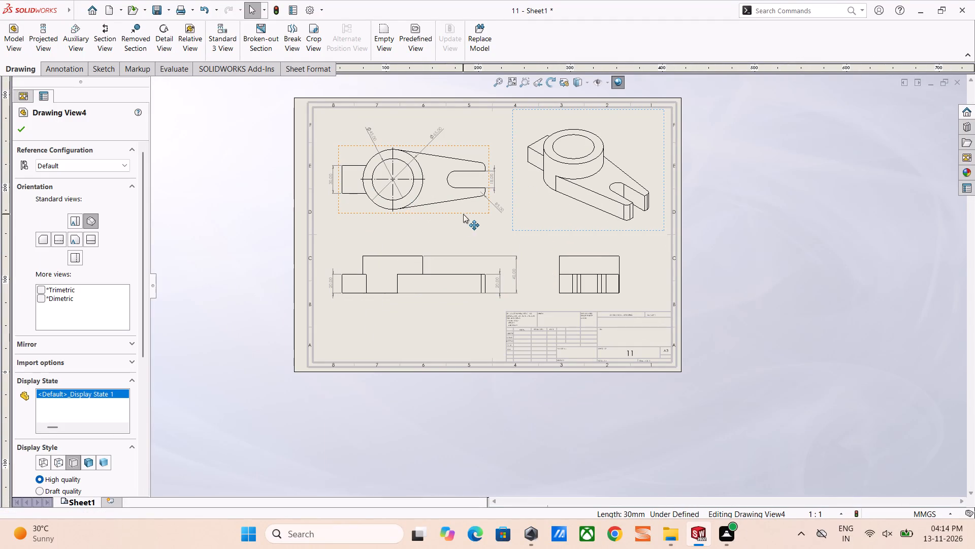
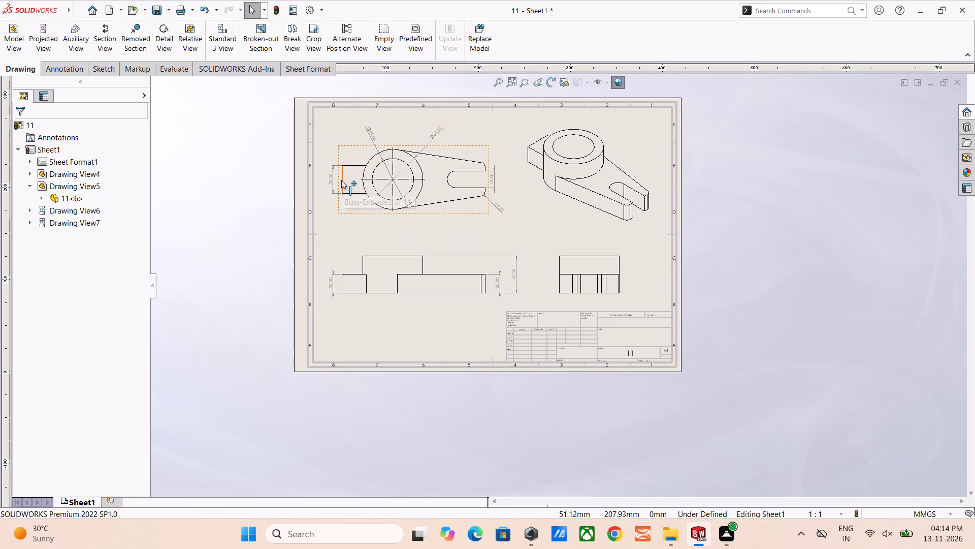
# Dimension the horizontal distances from the bore centre to the tab's outer end and to the fork's open end, aligned below the top view.
pyautogui.moveTo(286, 240); pyautogui.dragTo(275, 178, button='right')
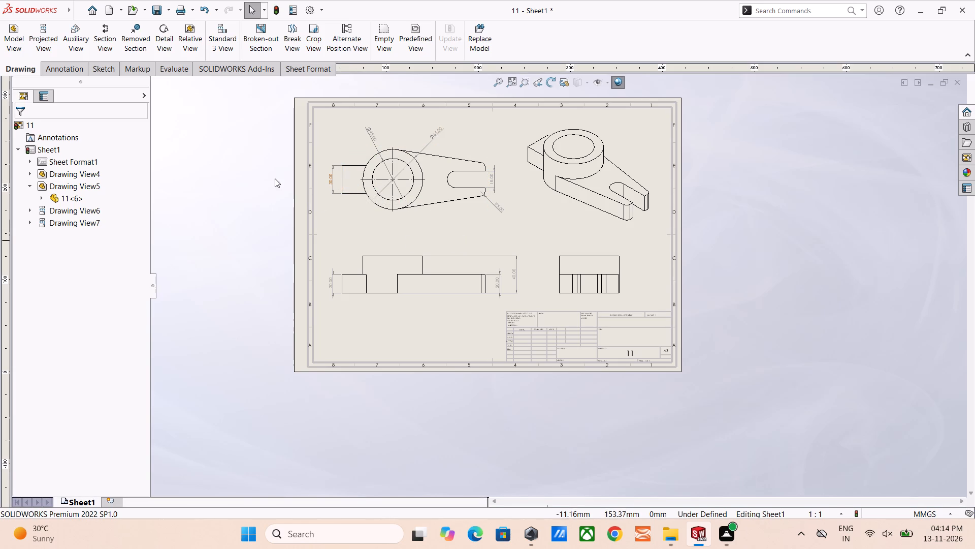
pyautogui.moveTo(275, 178); pyautogui.dragTo(280, 143, button='right')
pyautogui.click(342, 177)
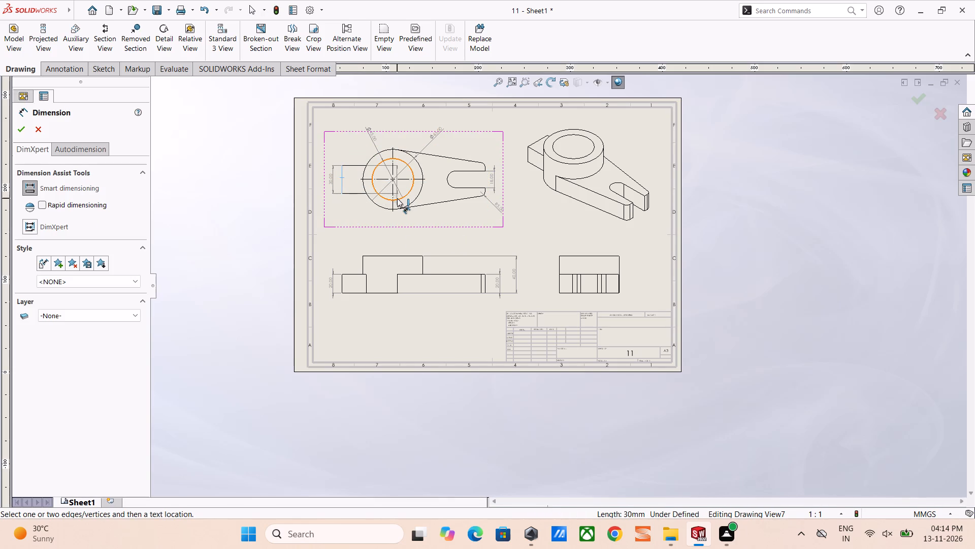
pyautogui.click(398, 198)
pyautogui.click(371, 220)
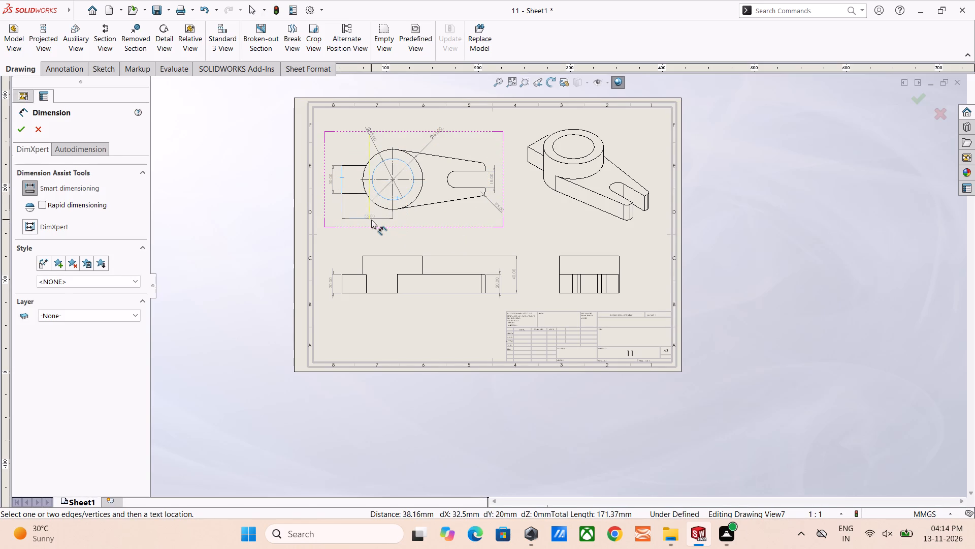
pyautogui.click(398, 199)
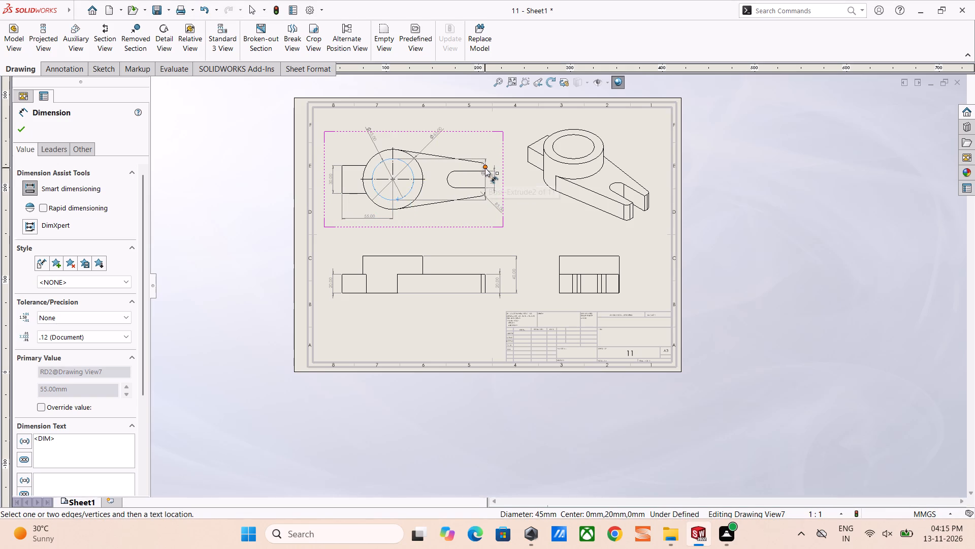
pyautogui.scroll(-5, 485, 198)
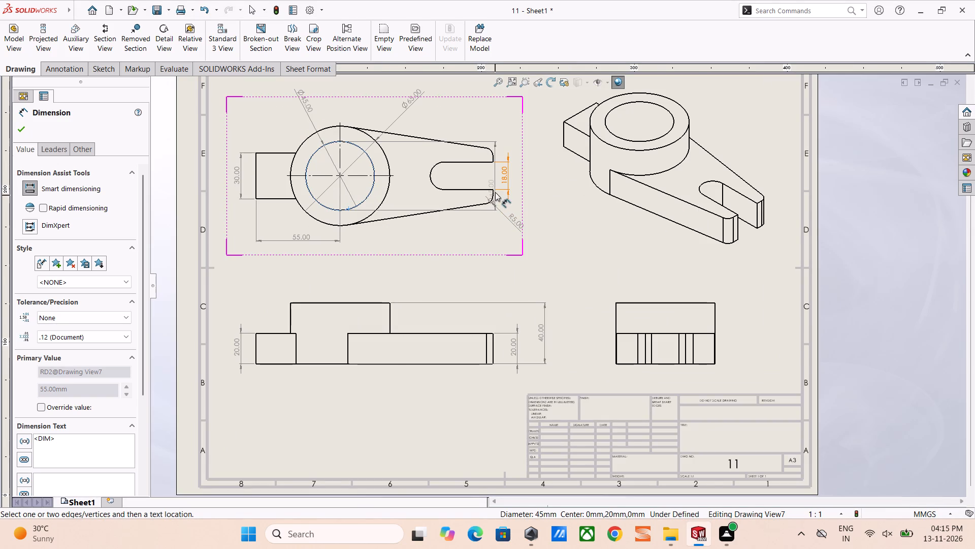
pyautogui.click(493, 193)
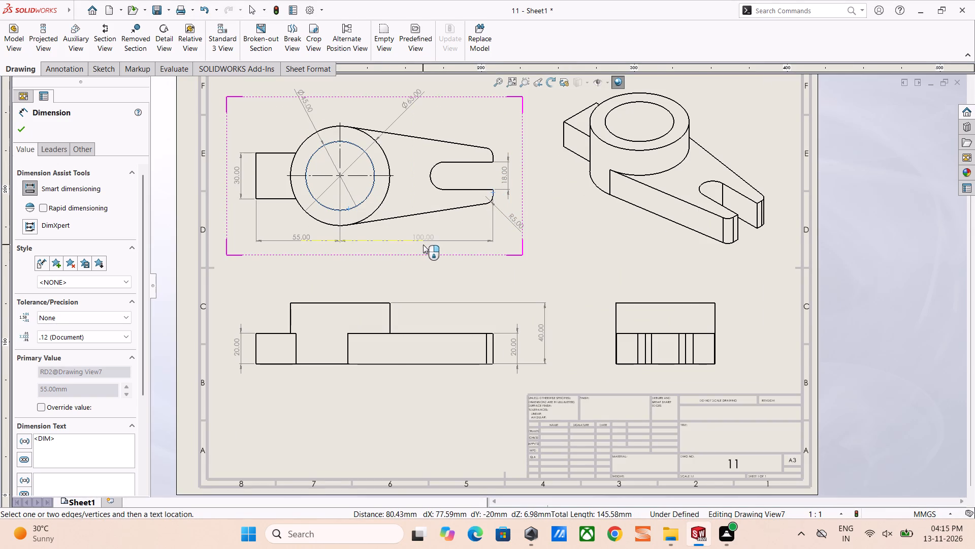
pyautogui.click(424, 241)
pyautogui.click(444, 286)
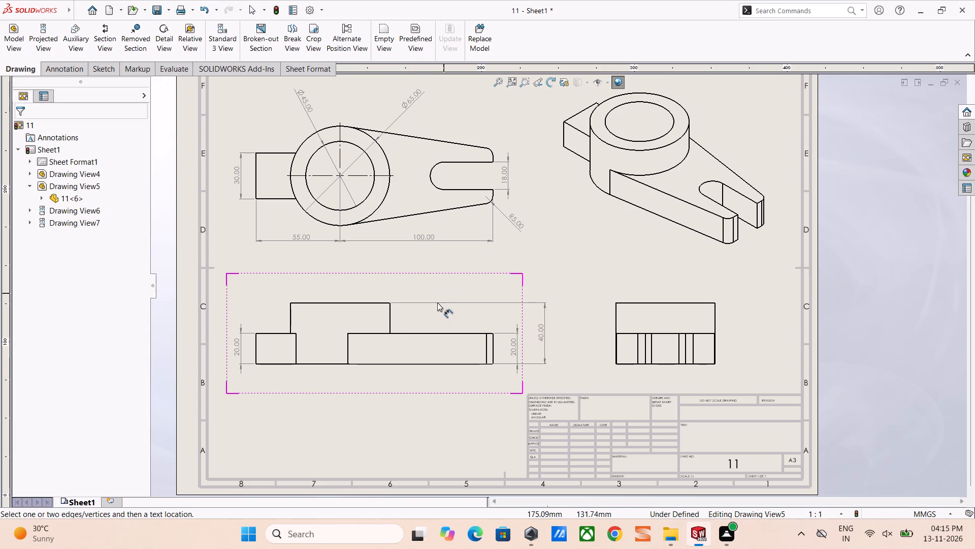
# In the side view, dimension the fork slot's width below the view and the overall height beside it.
pyautogui.click(651, 345)
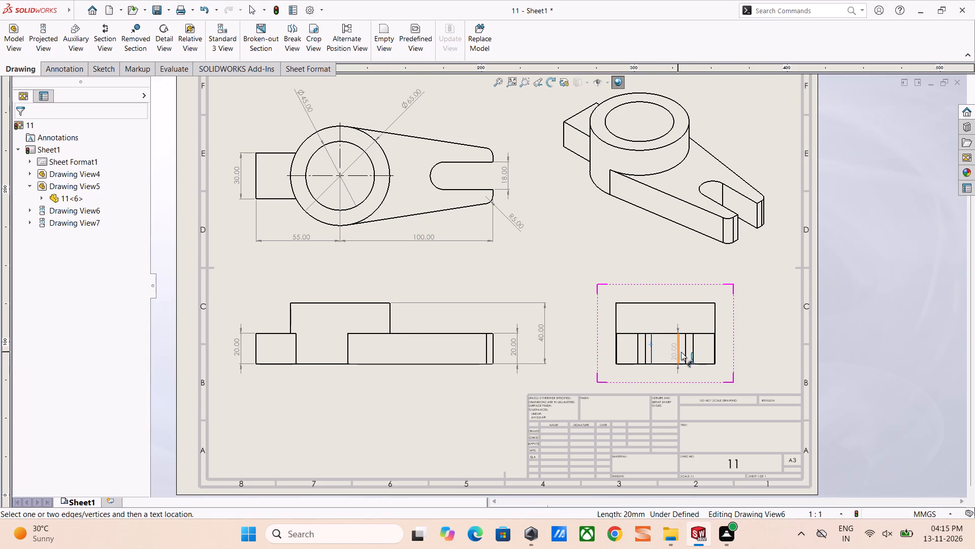
pyautogui.click(680, 352)
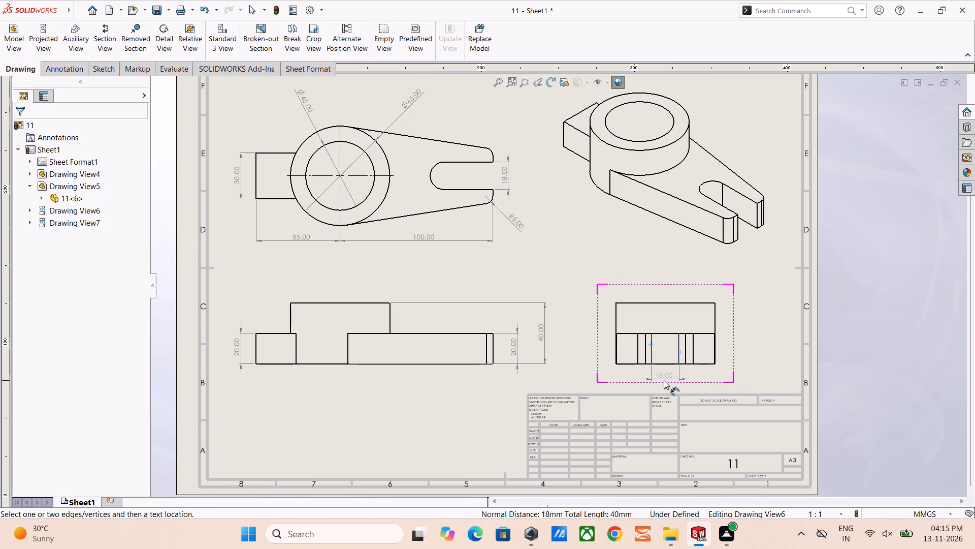
pyautogui.click(664, 380)
pyautogui.click(744, 360)
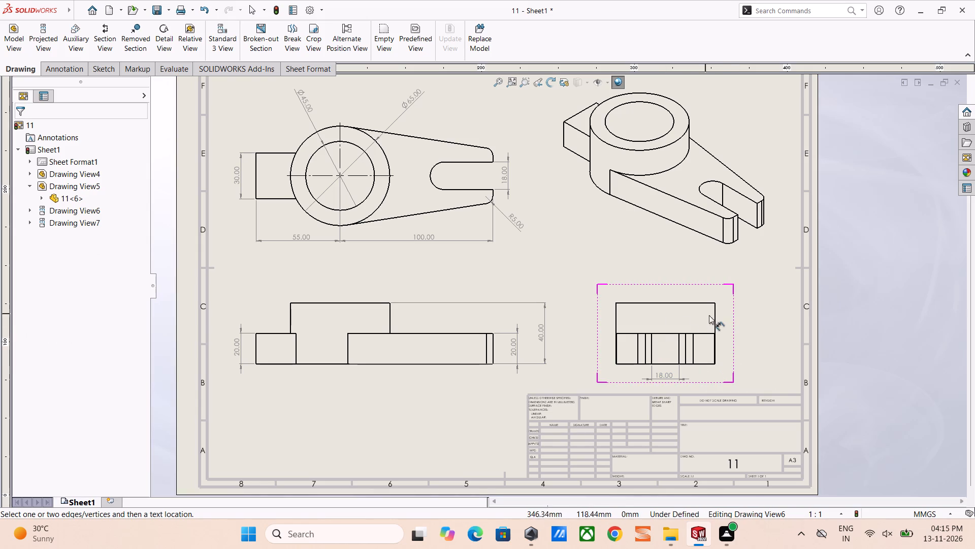
pyautogui.click(706, 363)
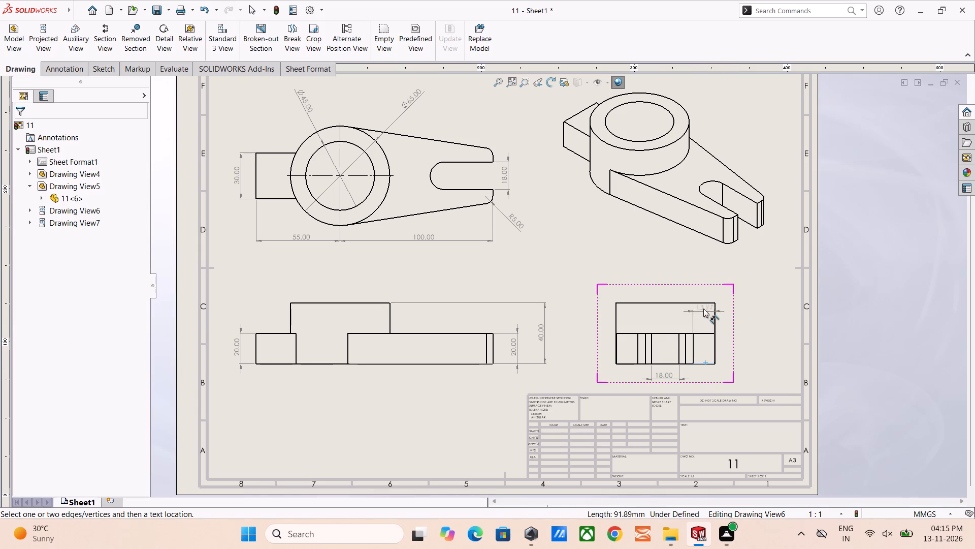
pyautogui.click(703, 302)
pyautogui.click(741, 330)
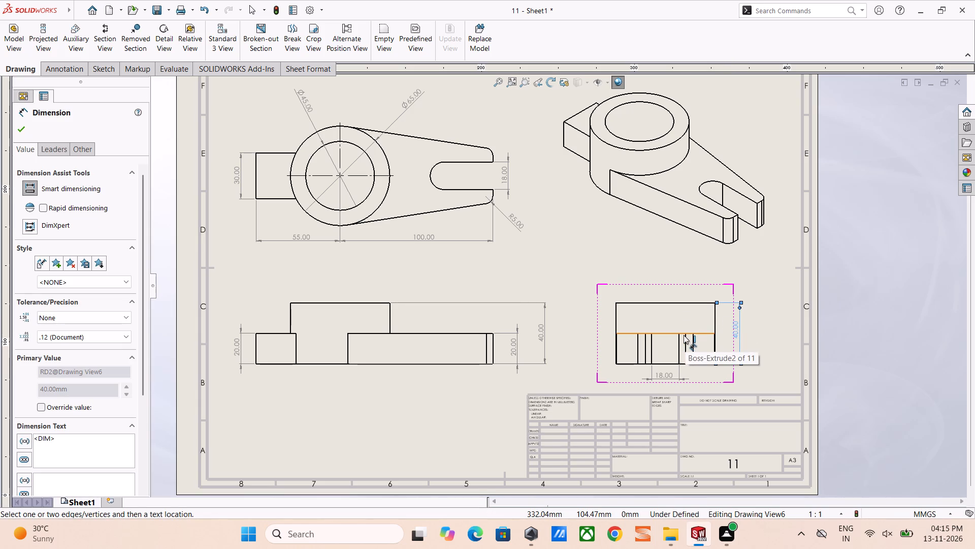
pyautogui.scroll(1, 434, 247)
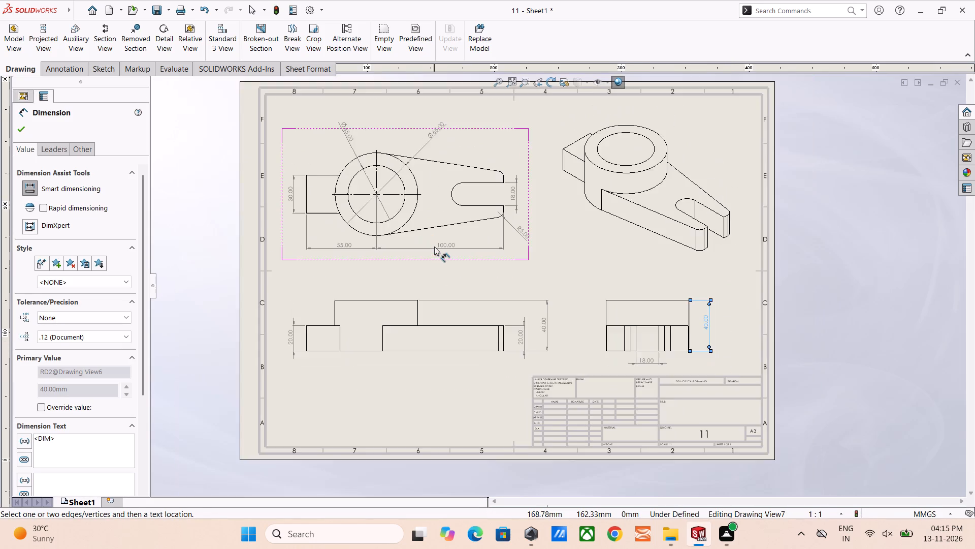
pyautogui.scroll(1, 434, 247)
pyautogui.press('Escape')
pyautogui.press('Escape')
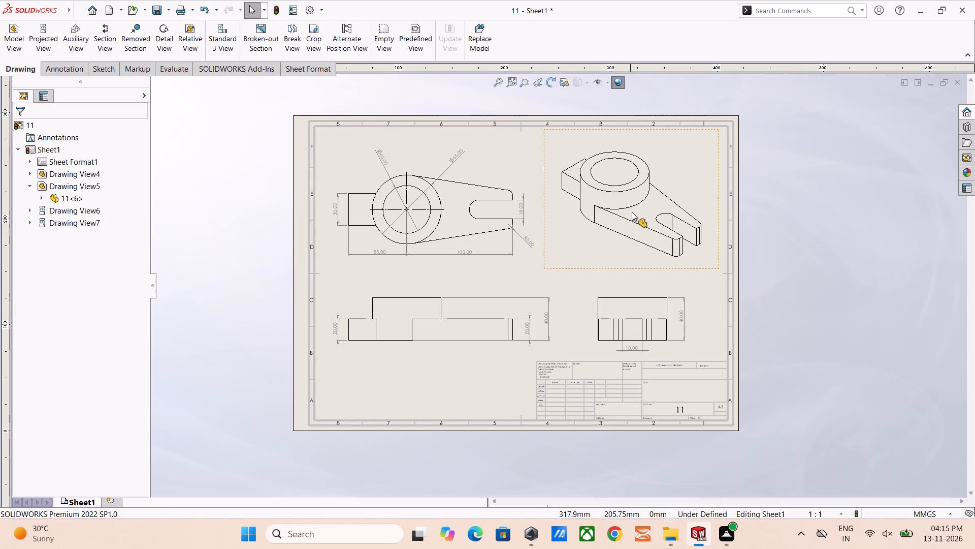
# Set the isometric view's display style to Shaded With Edges.
pyautogui.click(632, 212)
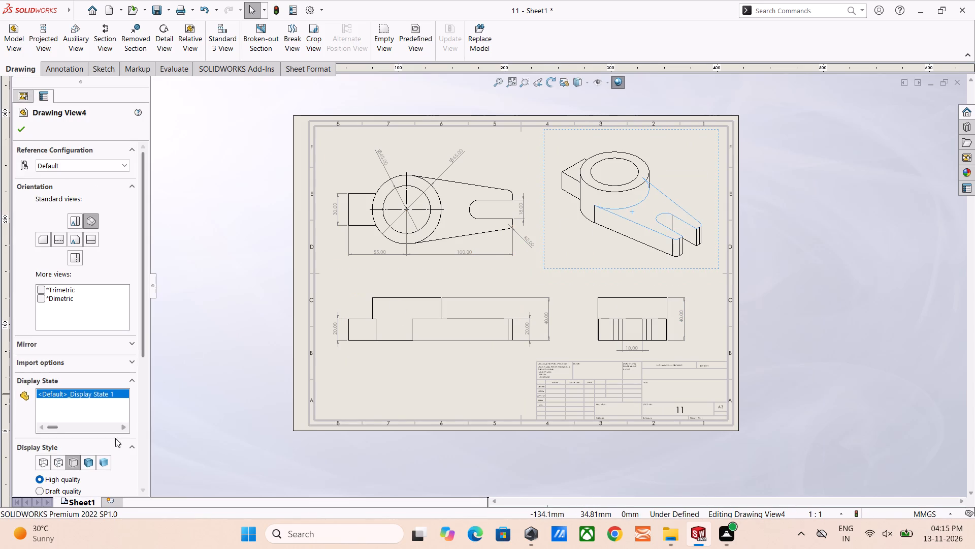
pyautogui.click(92, 464)
pyautogui.click(219, 327)
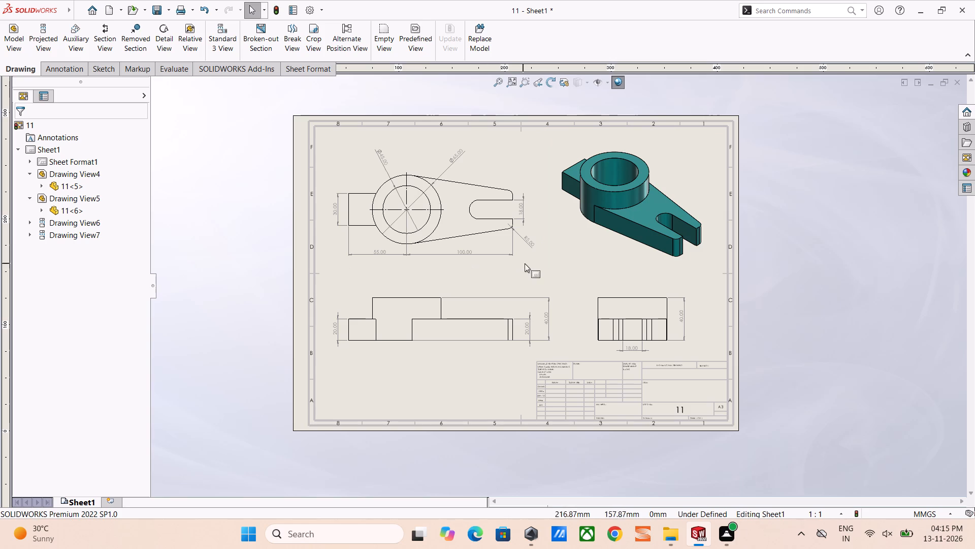
# In the top view, dimension the horizontal distance from the slot arc's centre to the fork's open end, placed above the existing lower dimensions.
pyautogui.moveTo(587, 247); pyautogui.dragTo(574, 243, button='right')
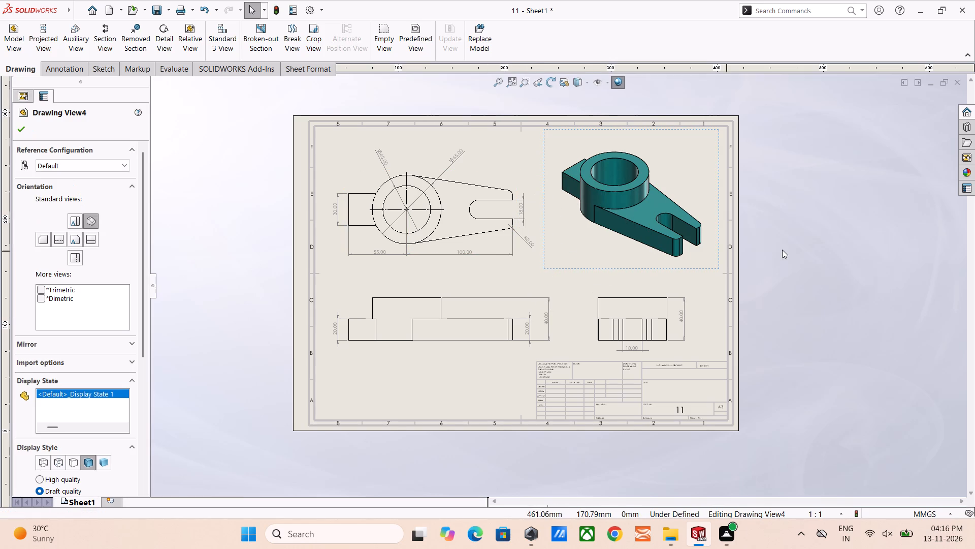
pyautogui.click(783, 250)
pyautogui.moveTo(808, 280); pyautogui.dragTo(784, 89, button='right')
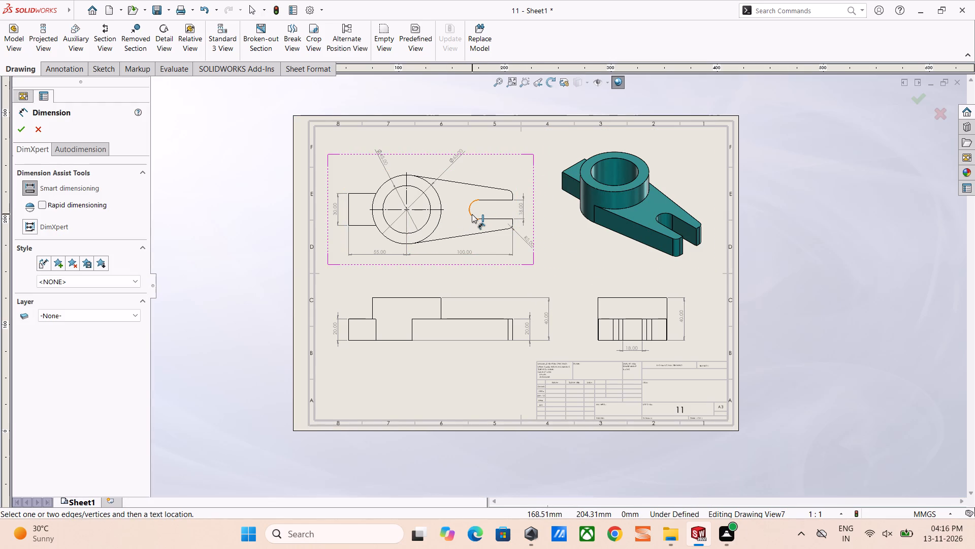
pyautogui.click(472, 214)
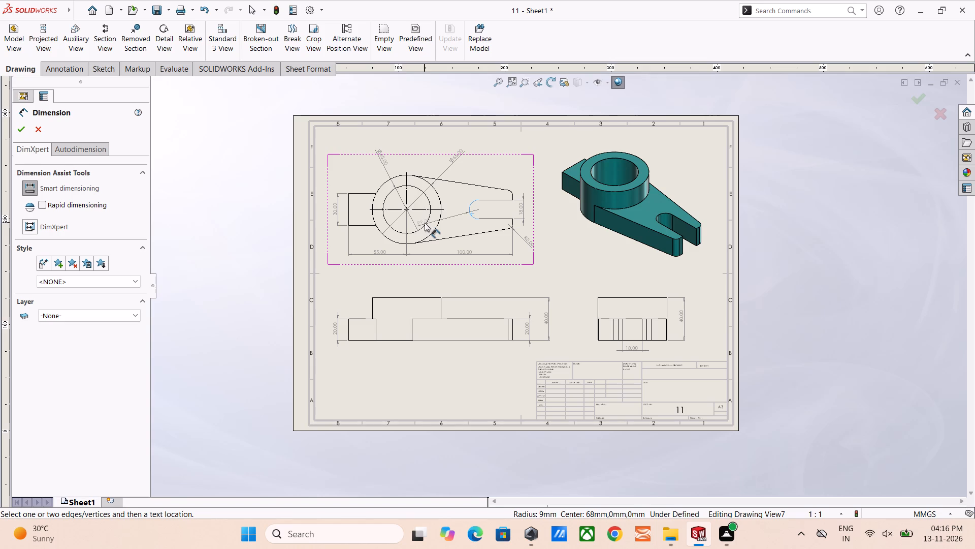
pyautogui.click(426, 225)
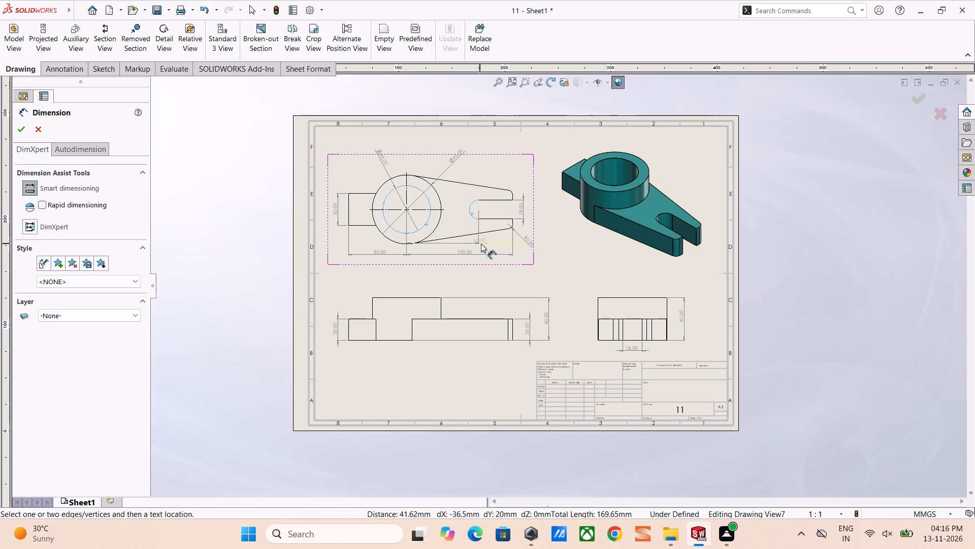
pyautogui.scroll(-5, 449, 246)
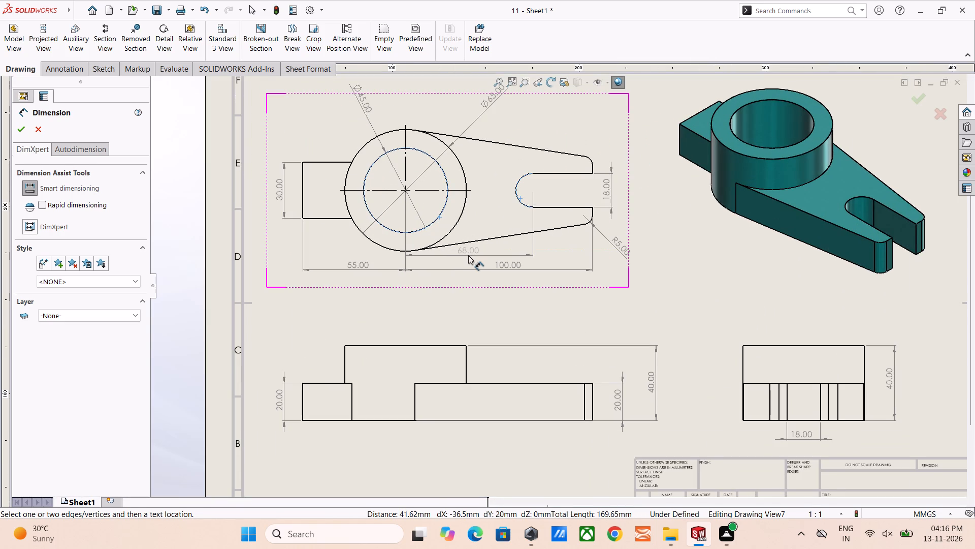
pyautogui.press('Escape')
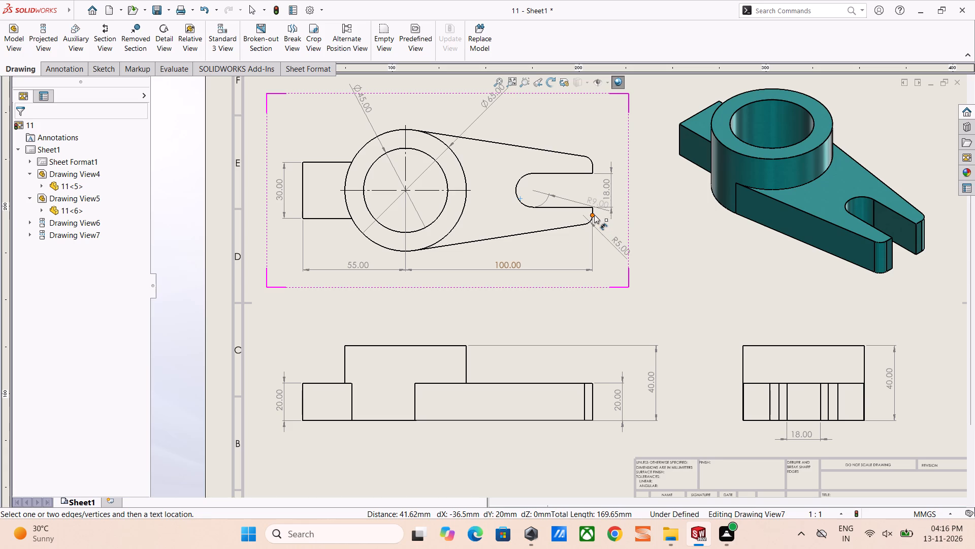
pyautogui.click(593, 212)
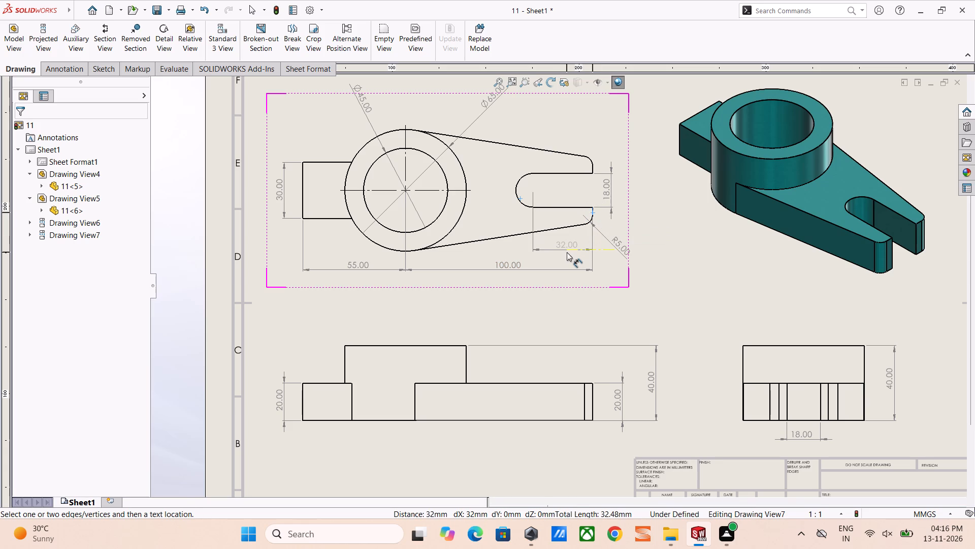
pyautogui.press('Escape')
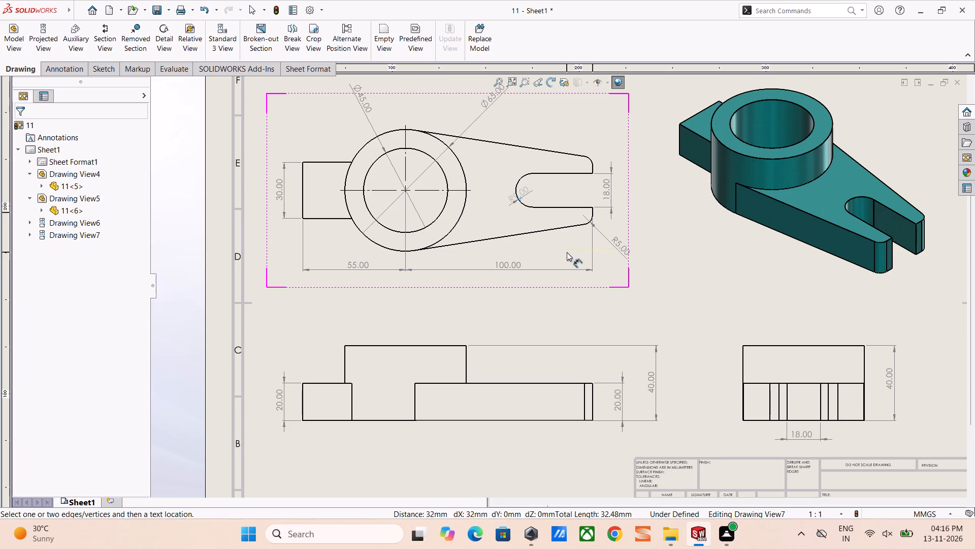
pyautogui.scroll(-4, 588, 219)
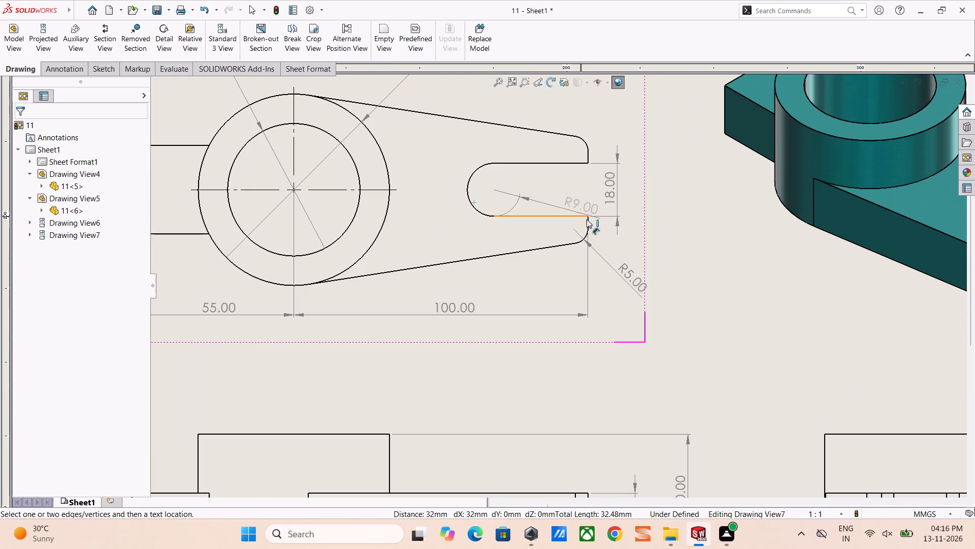
pyautogui.click(588, 222)
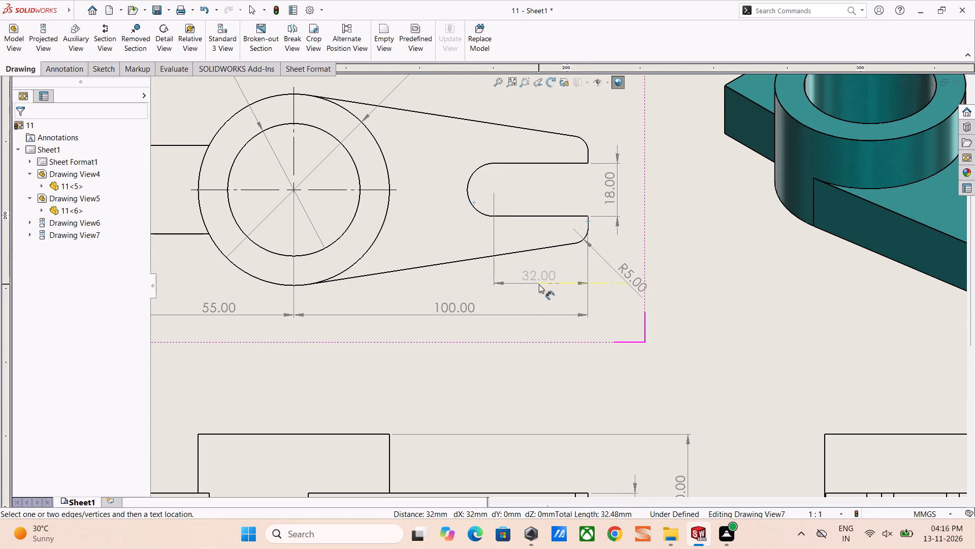
pyautogui.click(539, 284)
pyautogui.click(692, 326)
pyautogui.scroll(8, 550, 300)
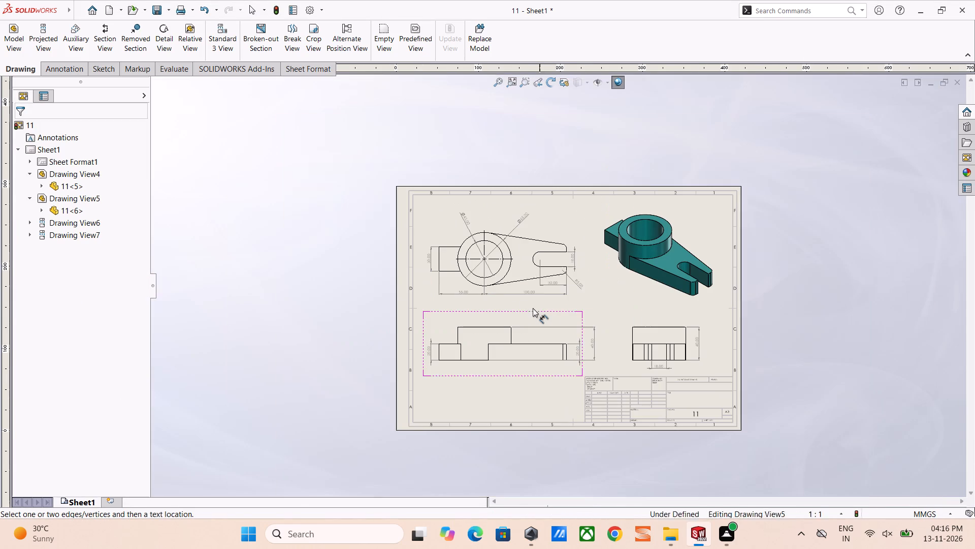
pyautogui.click(369, 268)
pyautogui.press('Escape')
pyautogui.press('Escape')
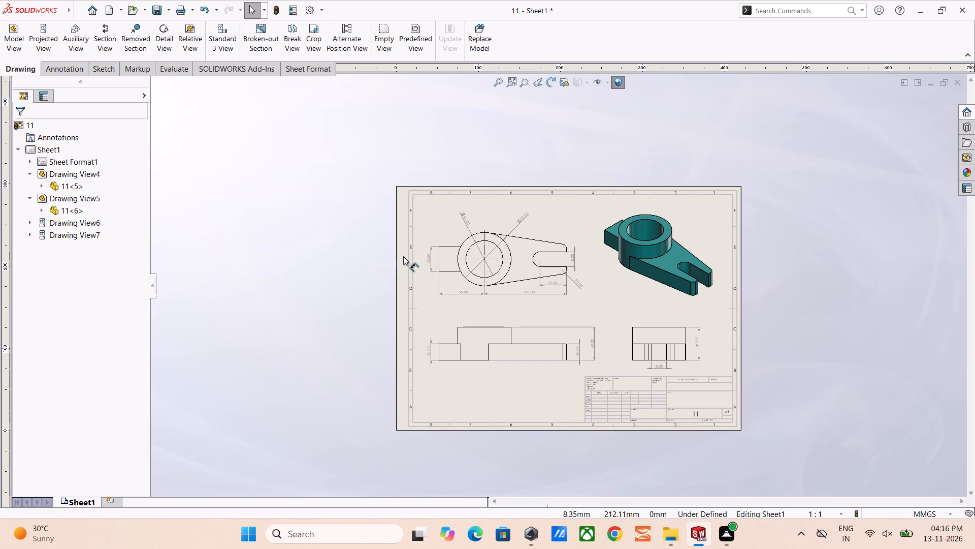
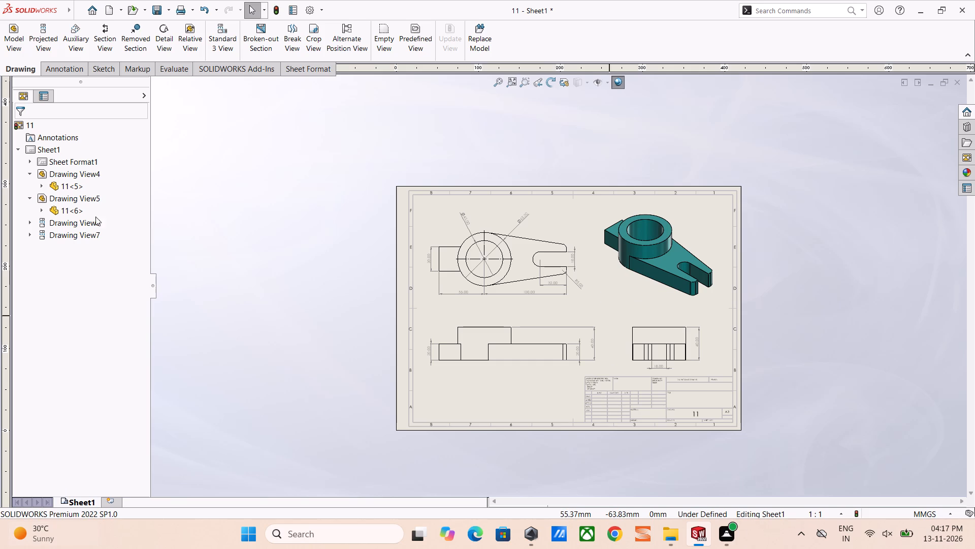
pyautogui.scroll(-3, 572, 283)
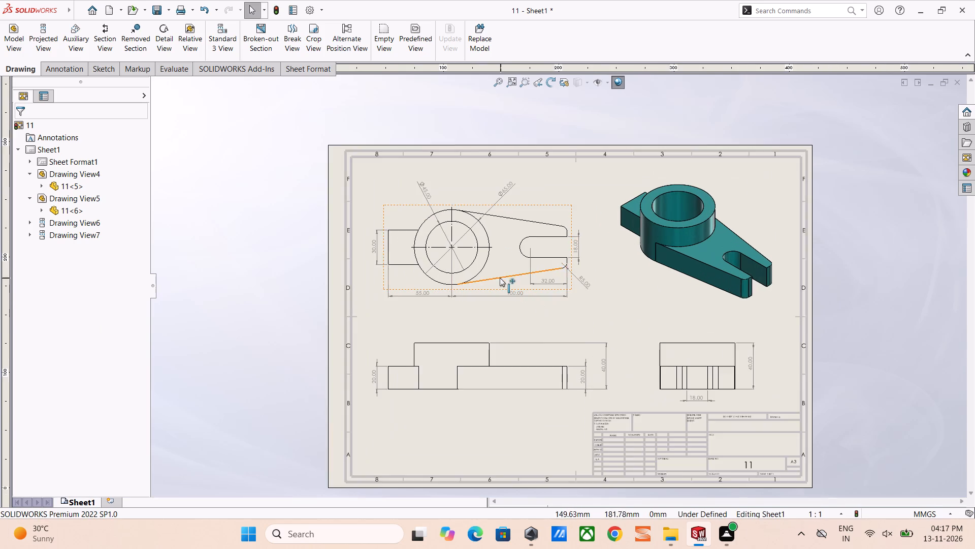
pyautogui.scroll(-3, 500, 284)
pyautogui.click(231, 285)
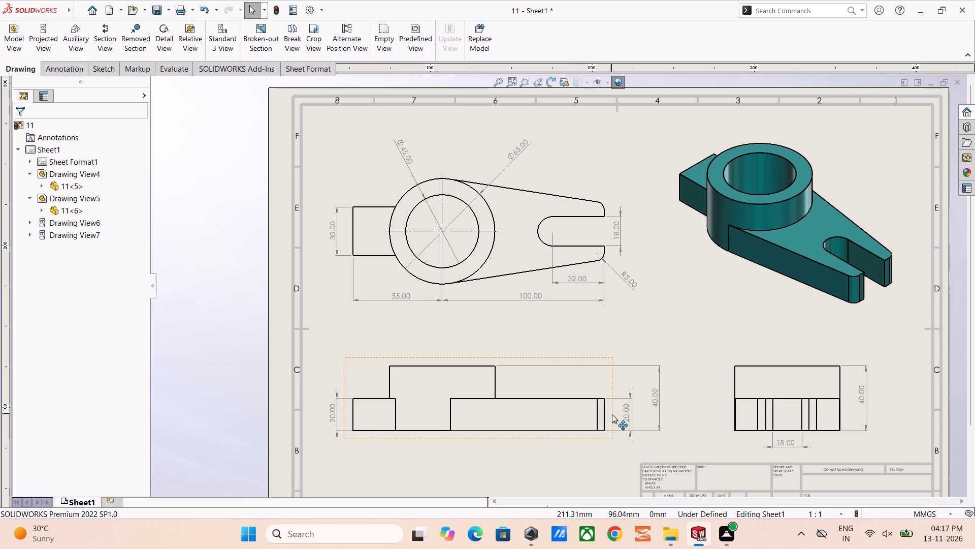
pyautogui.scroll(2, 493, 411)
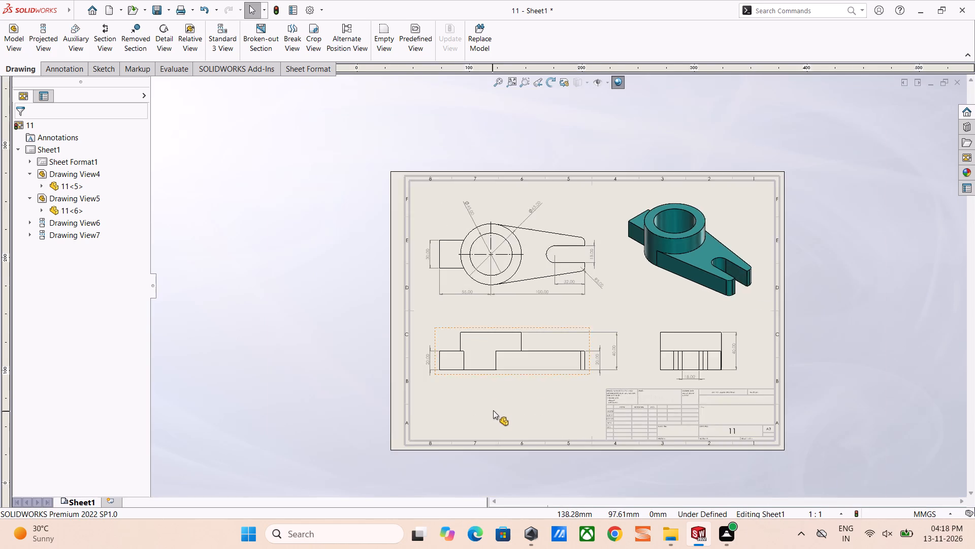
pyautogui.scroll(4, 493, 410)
# Save the drawing as 11-views in the fuji folder, in the SOLIDWORKS Drawing format.
pyautogui.hotkey('ctrl', 's')
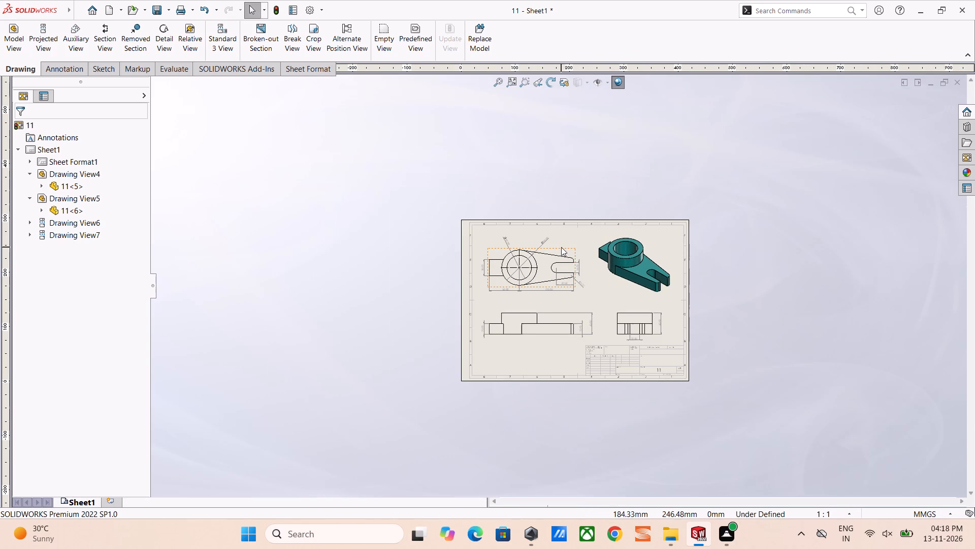
pyautogui.press('Right')
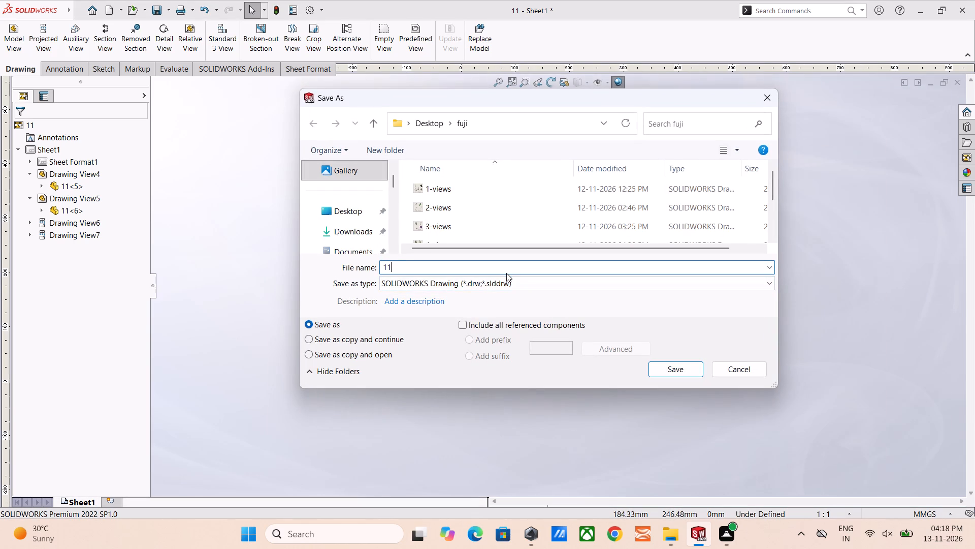
pyautogui.press('-')
pyautogui.press('v')
pyautogui.write('ies')
pyautogui.press('space')
pyautogui.press('BackSpace')
pyautogui.press('BackSpace')
pyautogui.write('ws')
pyautogui.click(679, 368)
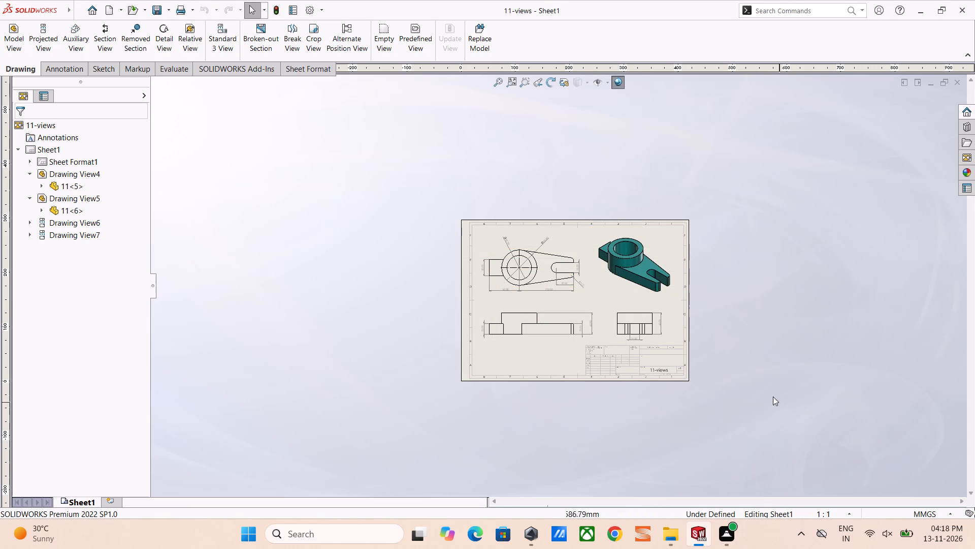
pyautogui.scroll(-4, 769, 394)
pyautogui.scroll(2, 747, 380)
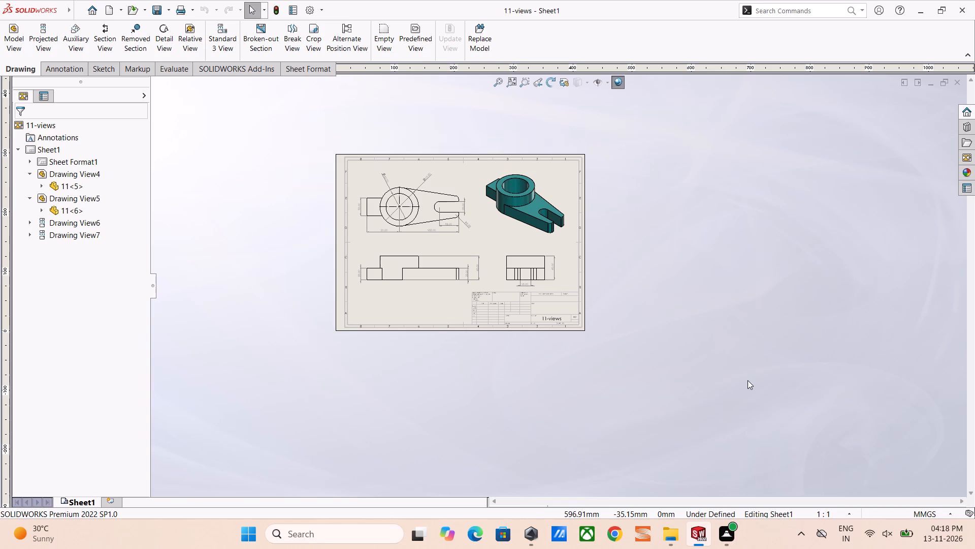
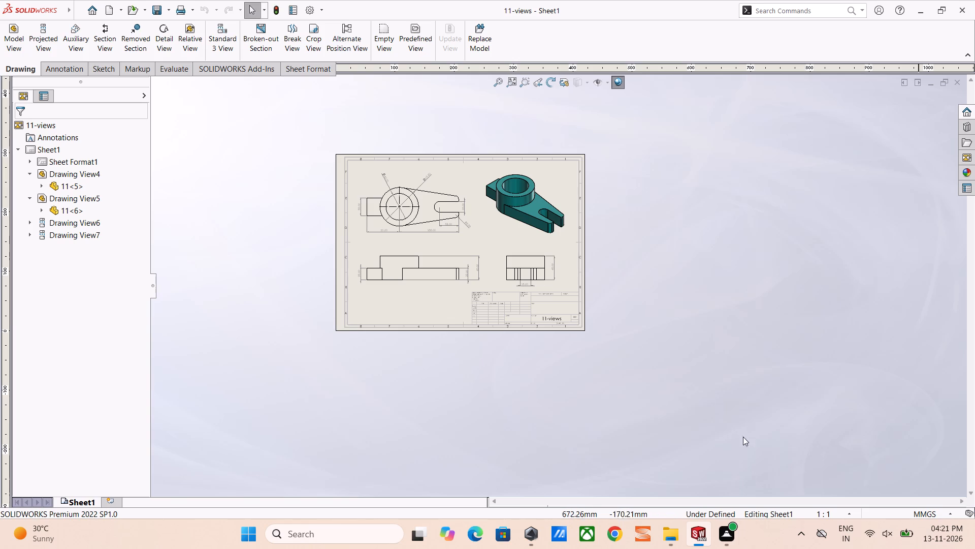
# Delete the 18 mm slot-width dimension at the fork end of the top view, leaving the one in the side view.
pyautogui.scroll(-5, 667, 279)
pyautogui.scroll(5, 570, 303)
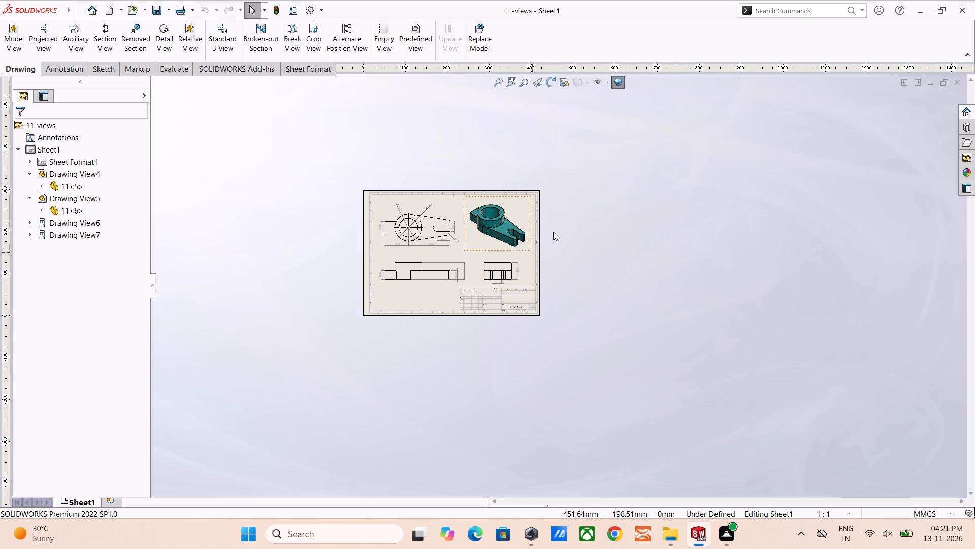
pyautogui.scroll(-4, 385, 198)
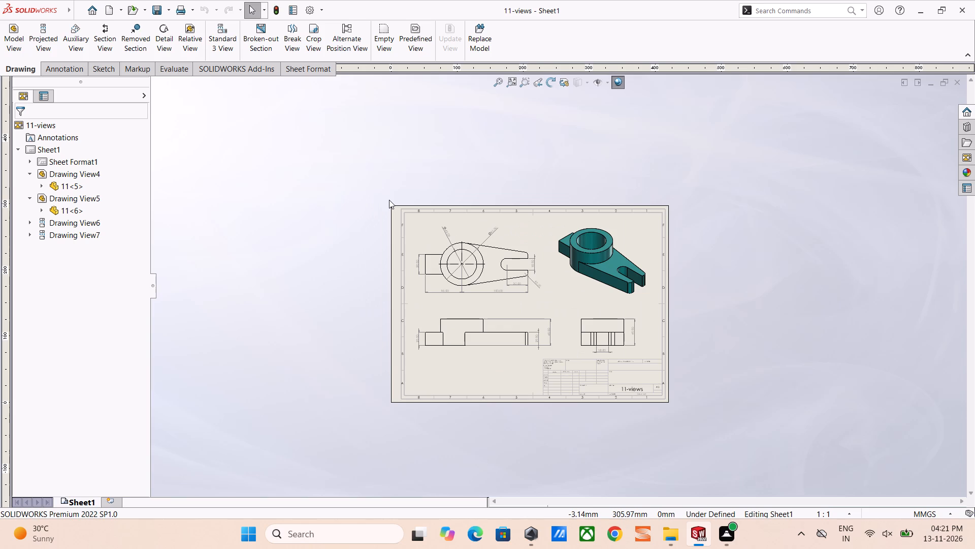
pyautogui.scroll(-6, 427, 303)
pyautogui.scroll(-4, 607, 254)
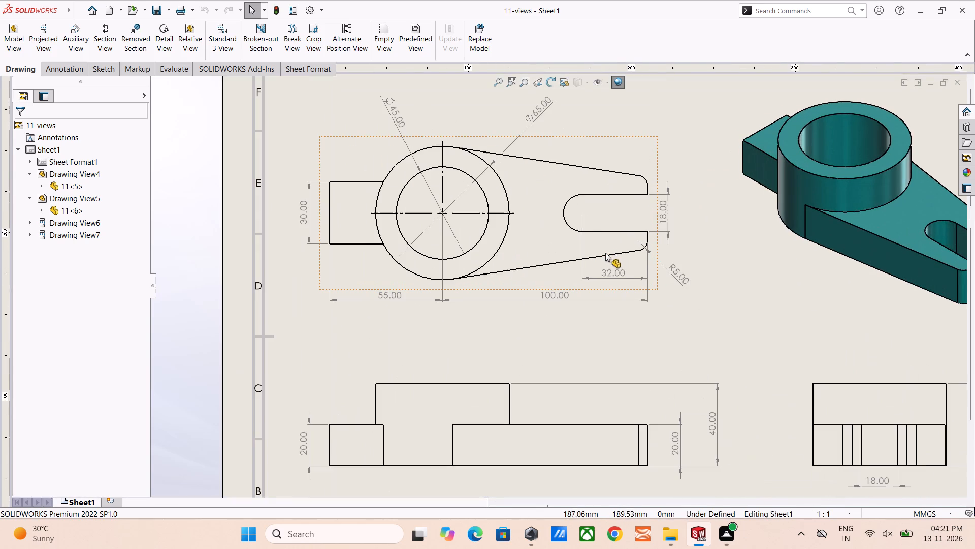
pyautogui.scroll(-3, 603, 262)
pyautogui.scroll(3, 600, 265)
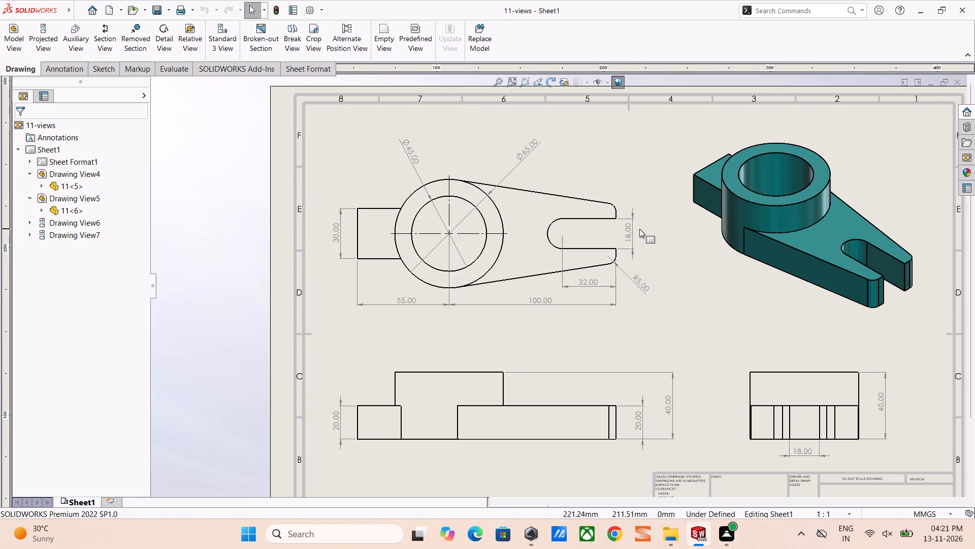
pyautogui.moveTo(634, 231); pyautogui.dragTo(613, 237)
pyautogui.press('Delete')
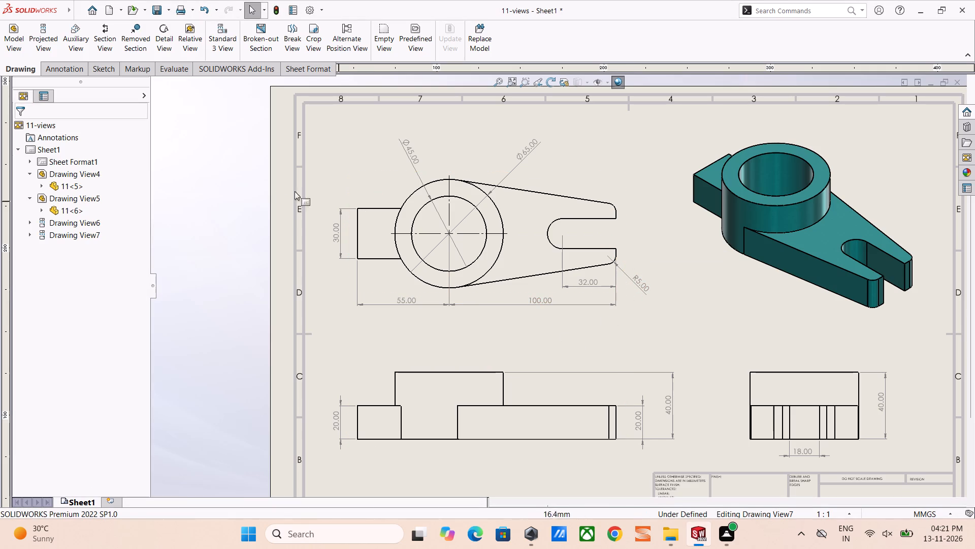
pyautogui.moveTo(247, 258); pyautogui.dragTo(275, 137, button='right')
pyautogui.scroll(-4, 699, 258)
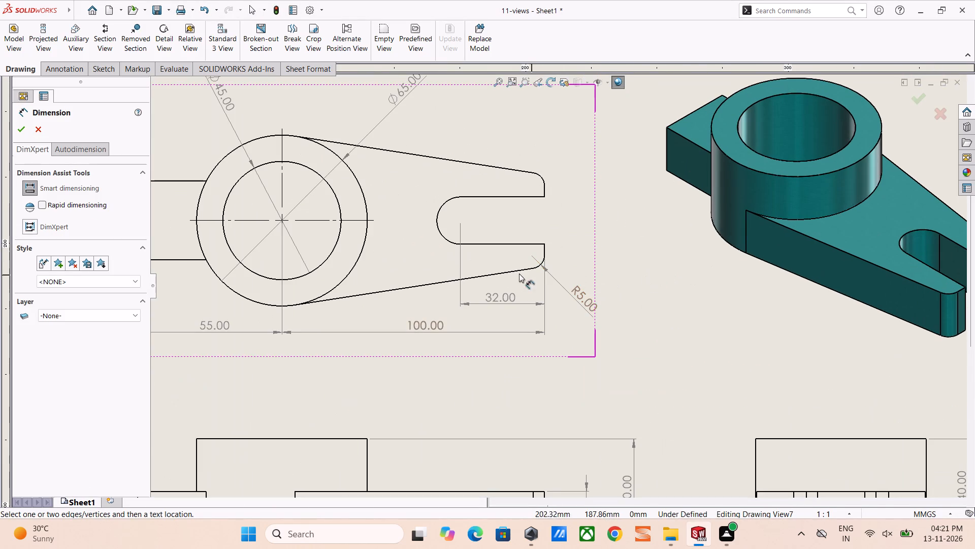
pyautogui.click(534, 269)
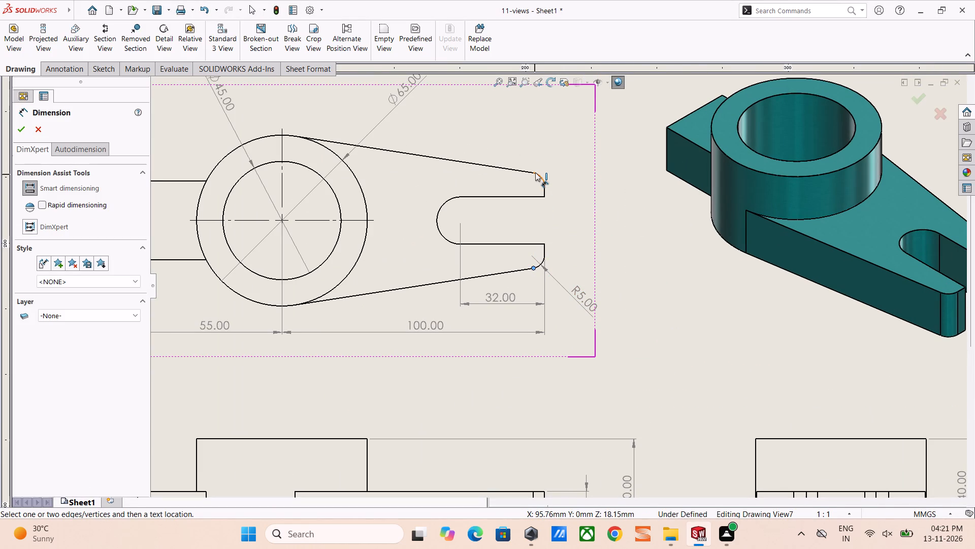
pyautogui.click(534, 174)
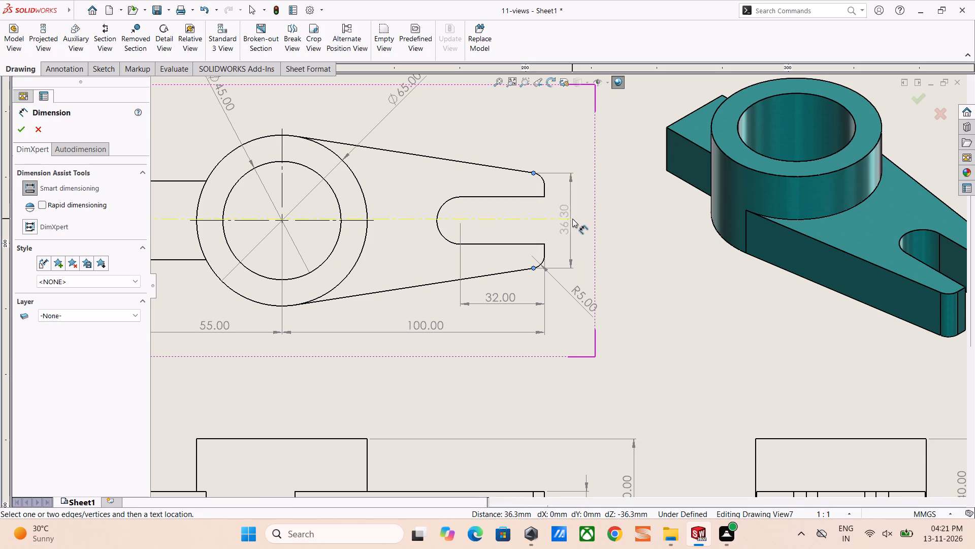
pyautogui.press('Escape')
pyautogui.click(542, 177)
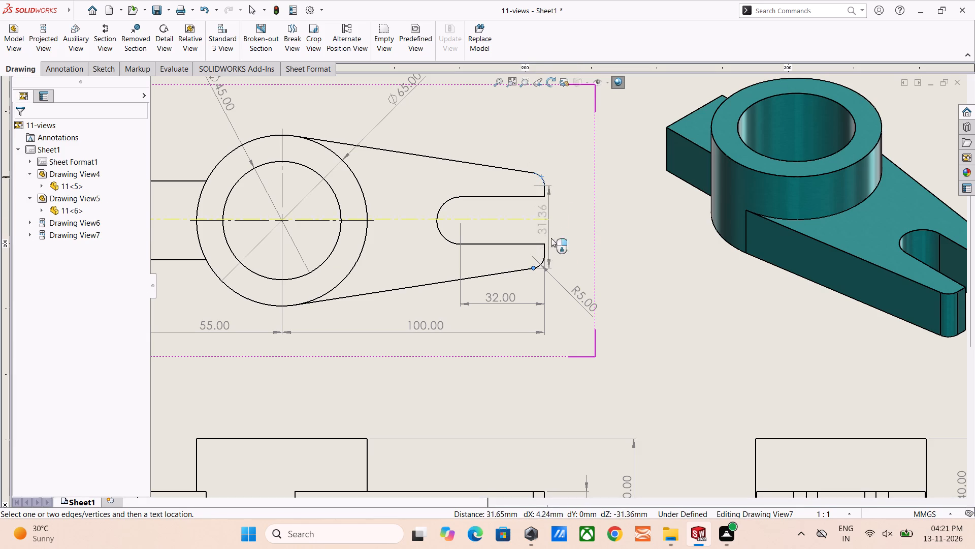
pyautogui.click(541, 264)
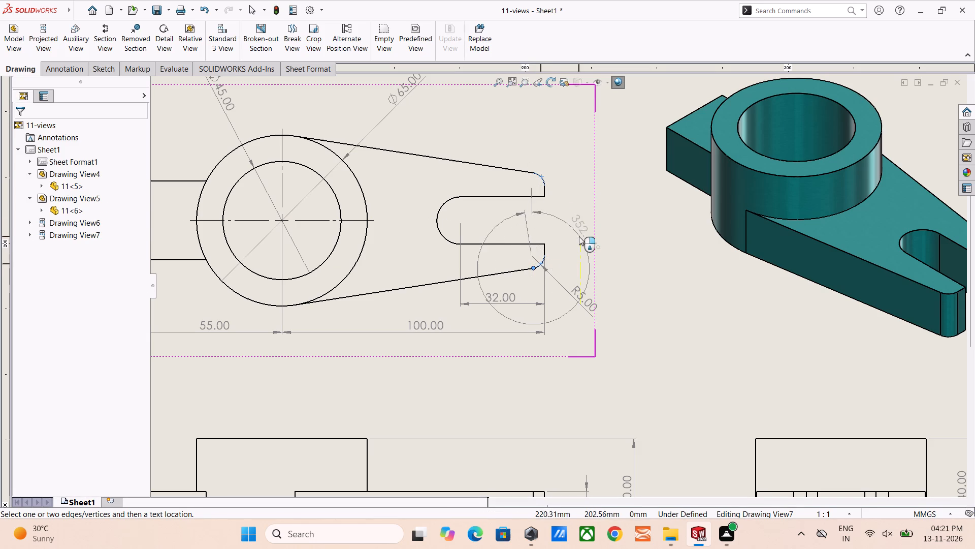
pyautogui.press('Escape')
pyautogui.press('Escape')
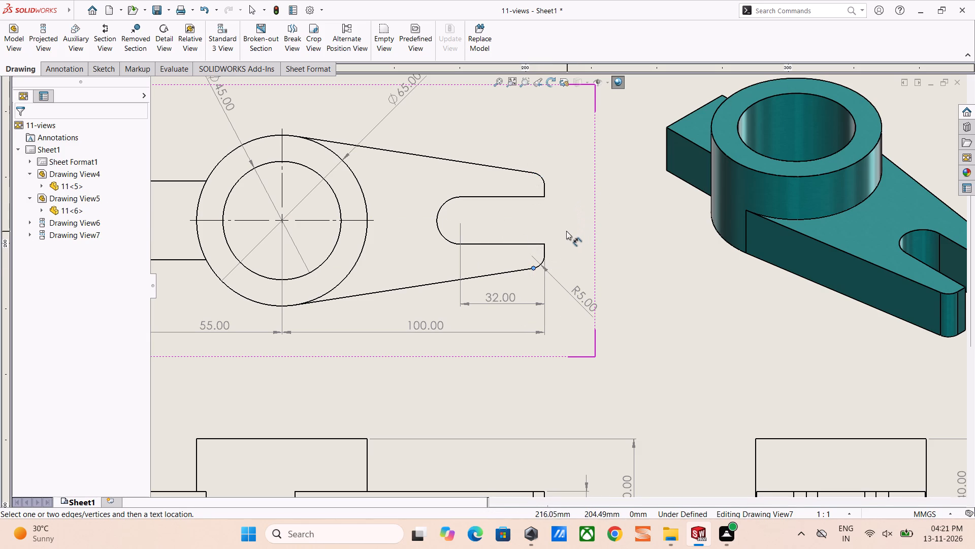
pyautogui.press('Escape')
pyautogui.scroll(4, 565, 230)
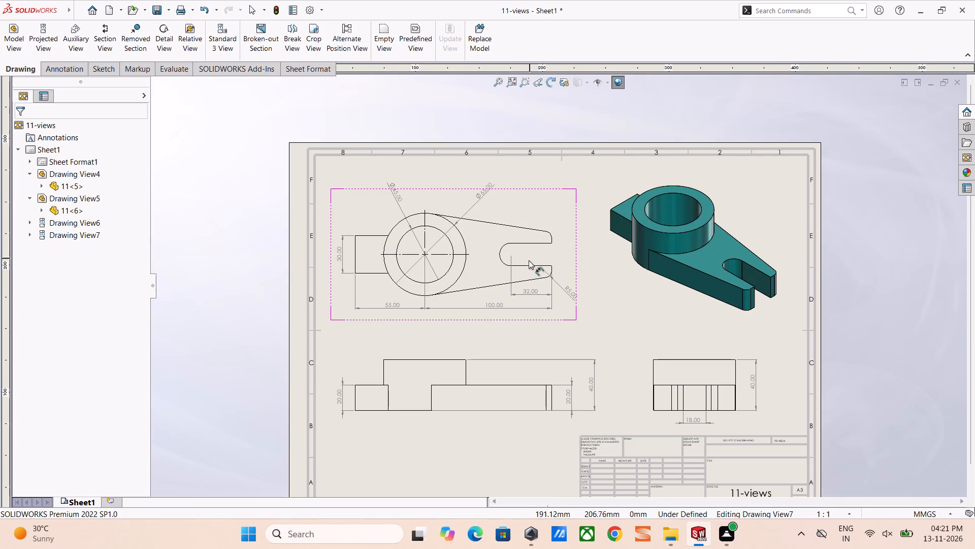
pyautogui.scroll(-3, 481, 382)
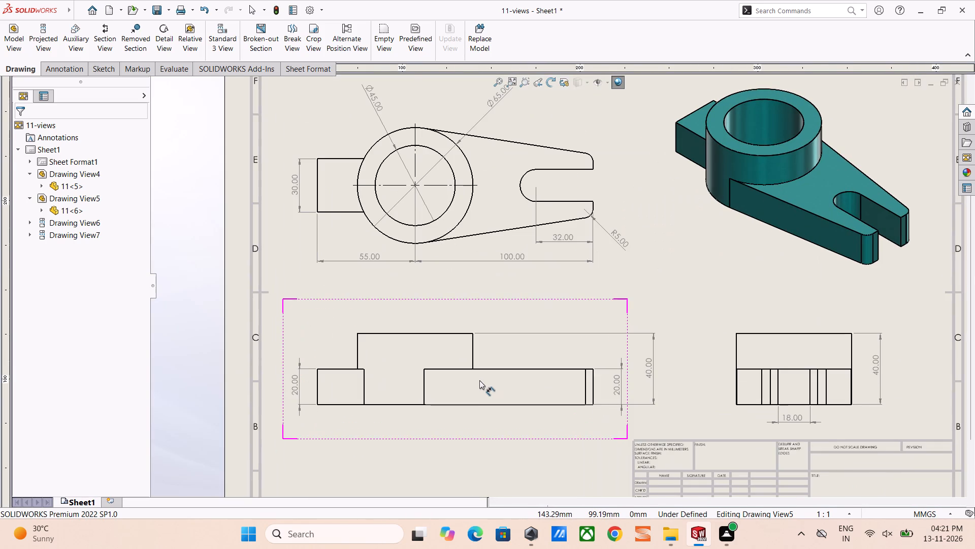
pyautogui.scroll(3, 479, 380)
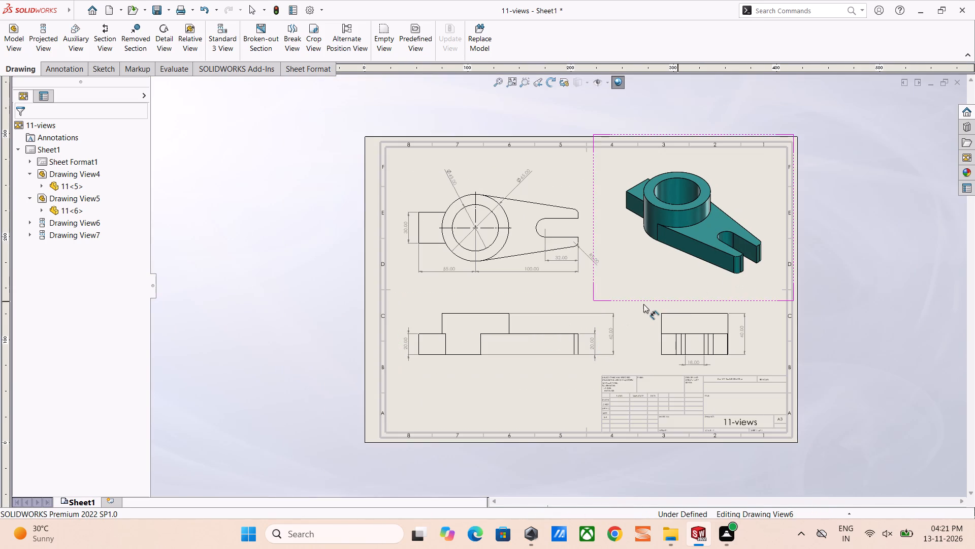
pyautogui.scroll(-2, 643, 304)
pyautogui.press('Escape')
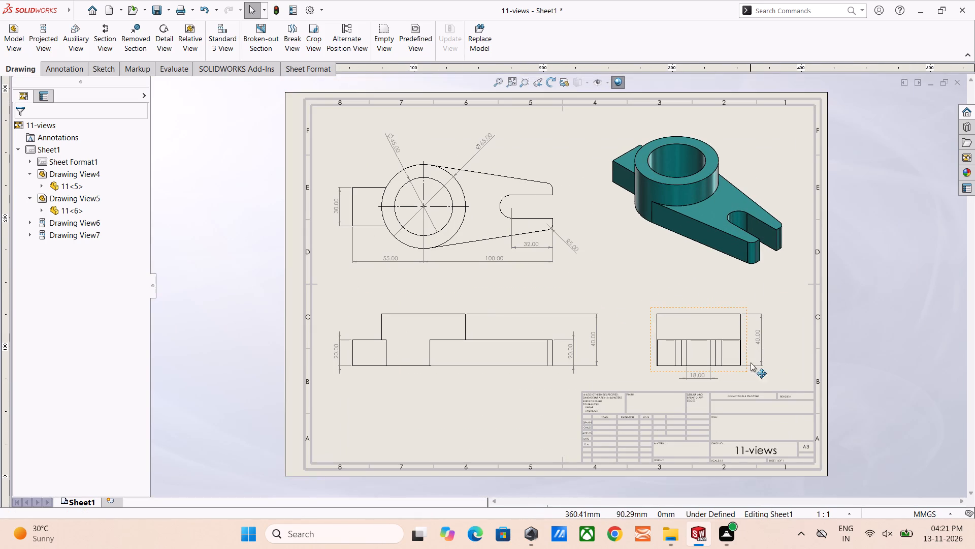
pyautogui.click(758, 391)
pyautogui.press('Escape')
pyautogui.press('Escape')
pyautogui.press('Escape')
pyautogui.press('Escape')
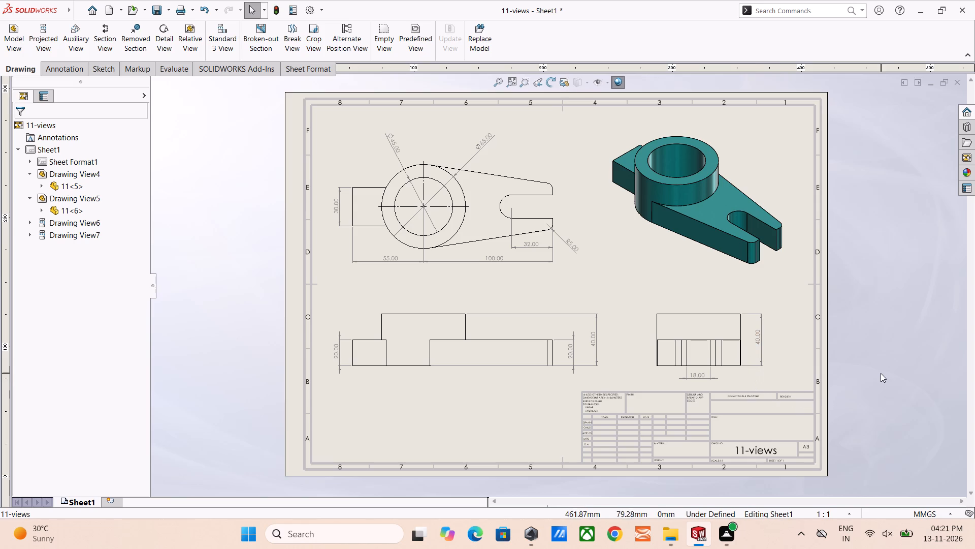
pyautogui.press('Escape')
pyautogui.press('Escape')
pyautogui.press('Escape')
# Save the changes to the 11-views drawing.
pyautogui.hotkey('ctrl', 's')
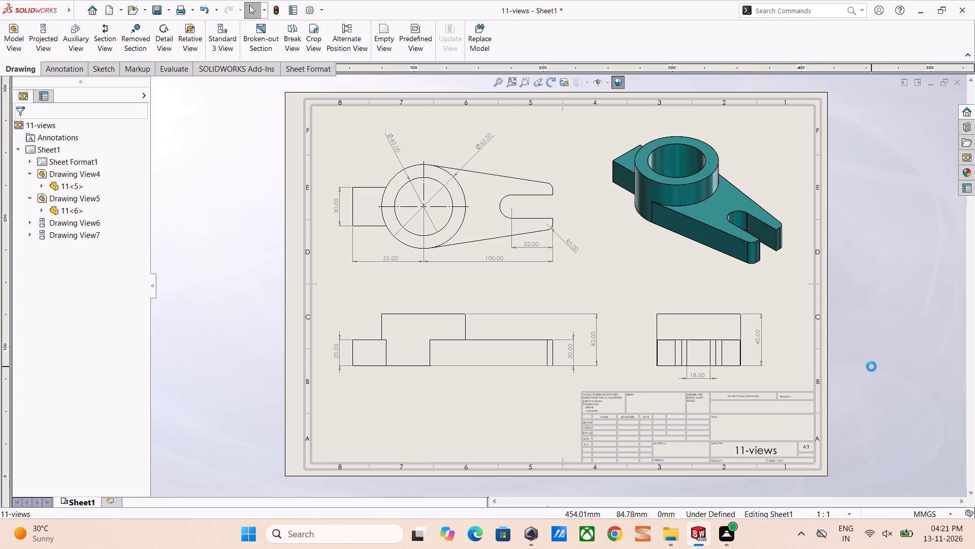
pyautogui.hotkey('ctrl', 's')
pyautogui.hotkey('ctrl', 's')
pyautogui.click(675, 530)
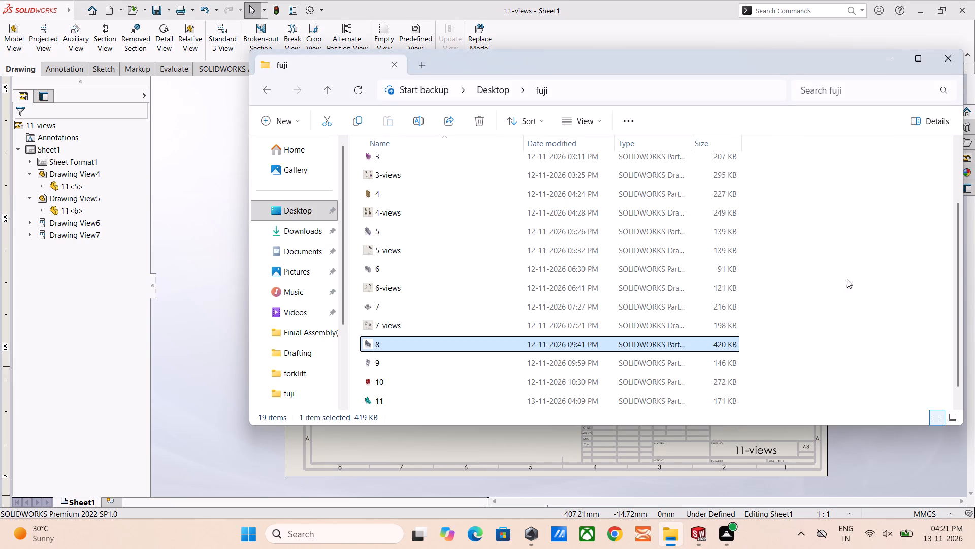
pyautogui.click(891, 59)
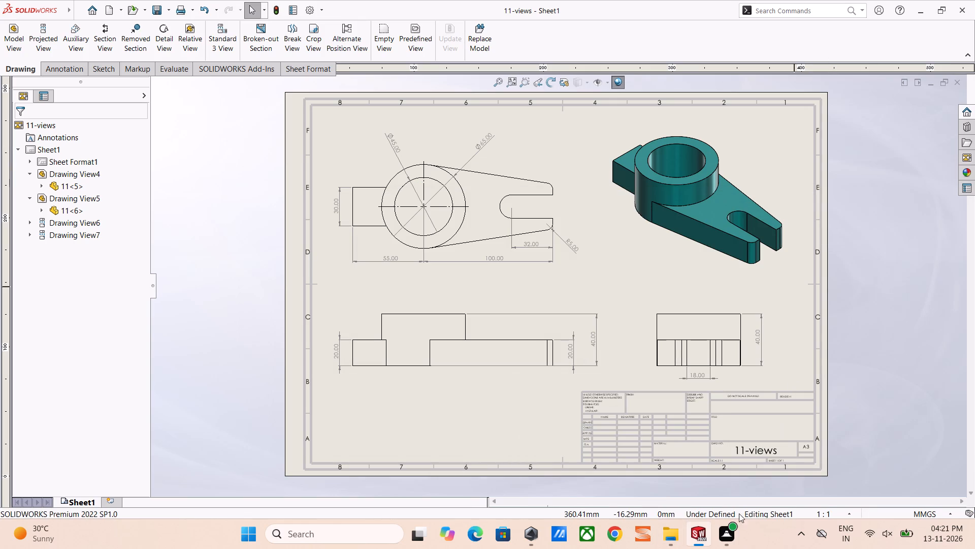
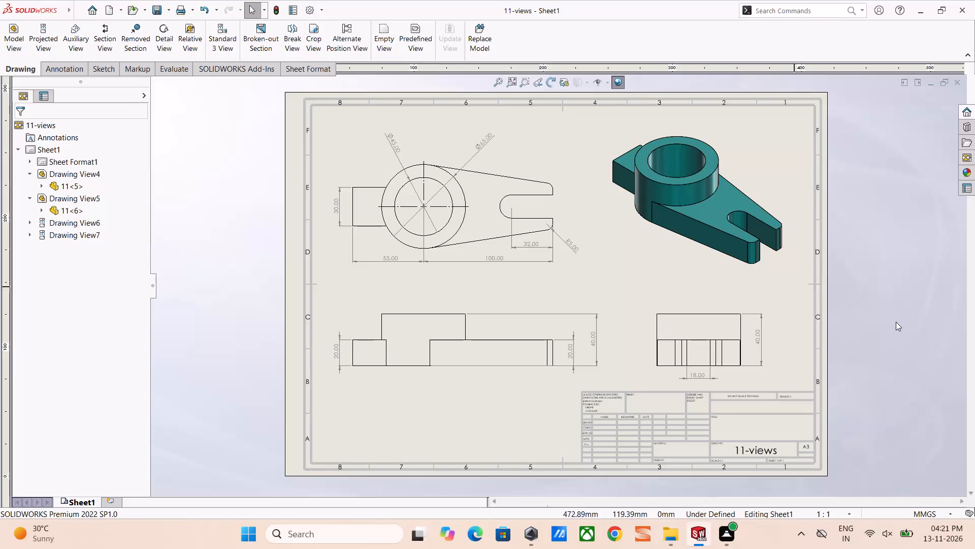
# Save the 11-views drawing again with the full sheet in view.
pyautogui.scroll(1, 877, 340)
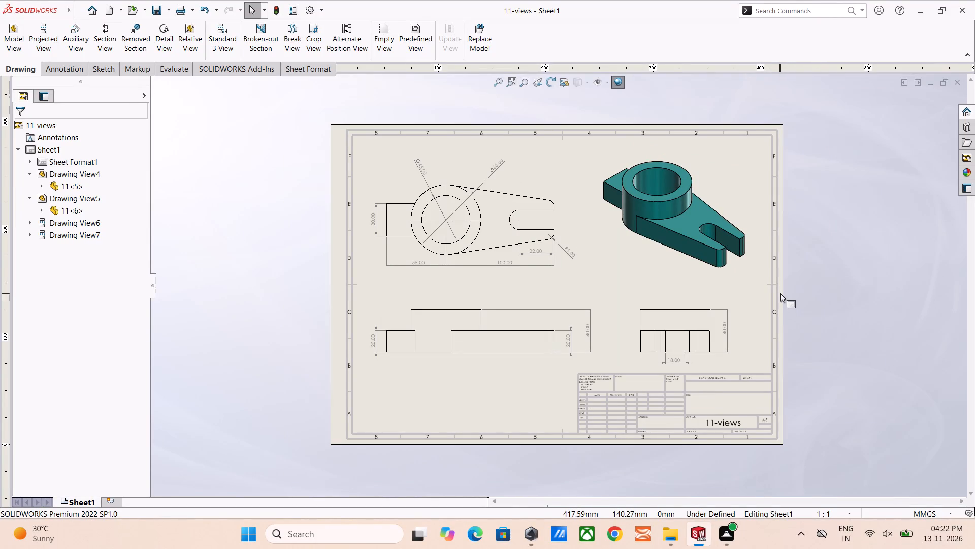
pyautogui.hotkey('ctrl', 's')
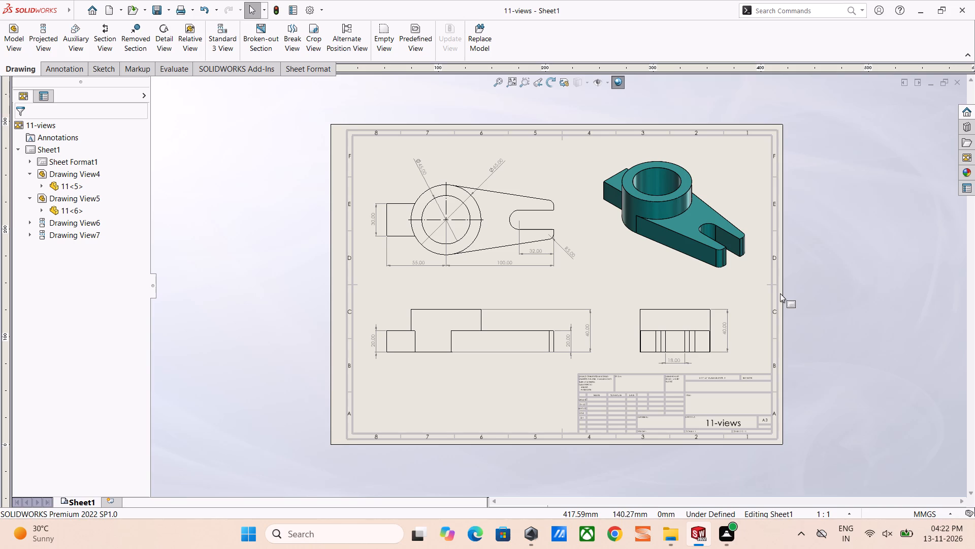